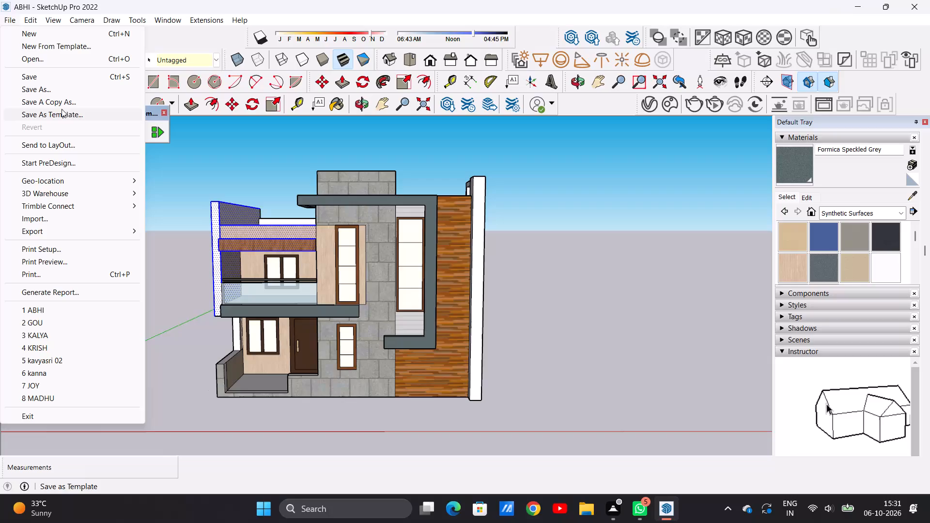
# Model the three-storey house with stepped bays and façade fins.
# Start a new blank model.
pyautogui.click(53, 35)
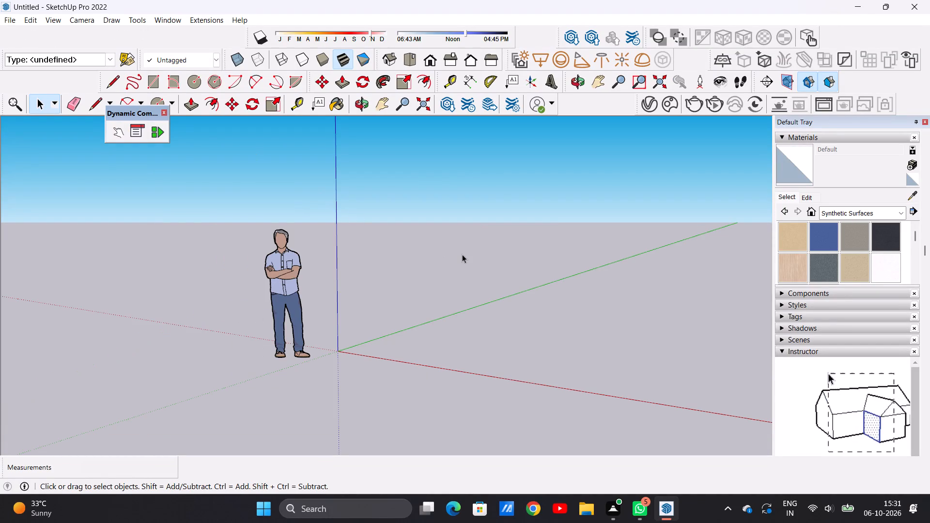
# In top view, draw a rectangle about 15' 8" by 8' 9" on the ground between the positive red and green axes.
pyautogui.scroll(-8, 462, 254)
pyautogui.scroll(6, 626, 225)
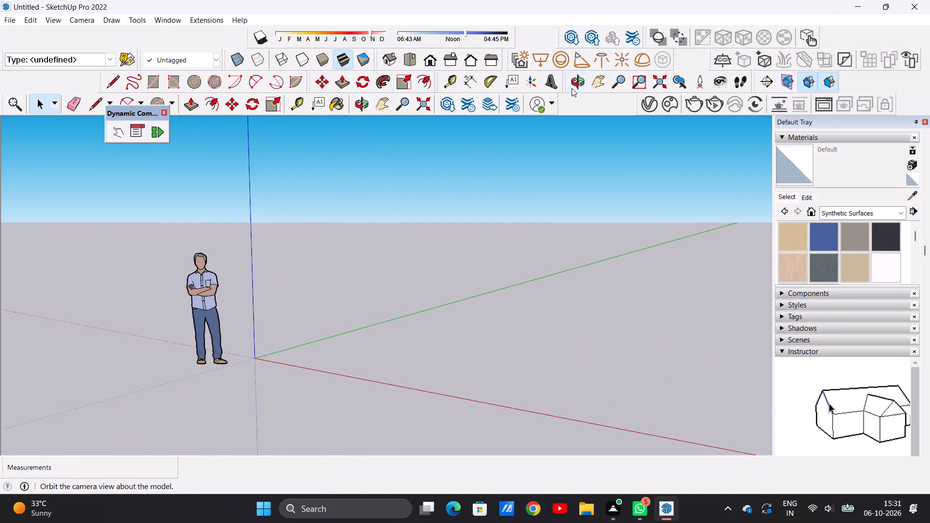
pyautogui.click(410, 60)
pyautogui.scroll(12, 655, 135)
pyautogui.click(382, 97)
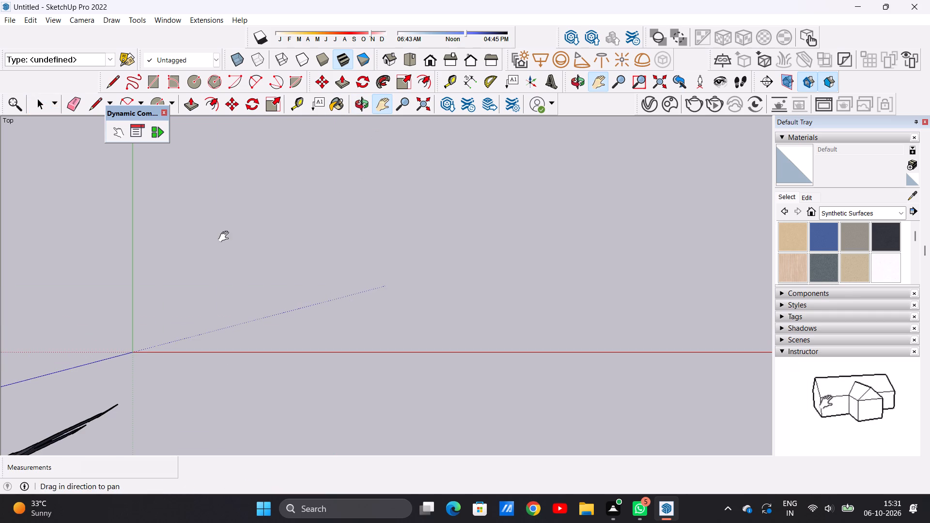
pyautogui.moveTo(140, 345); pyautogui.dragTo(129, 419)
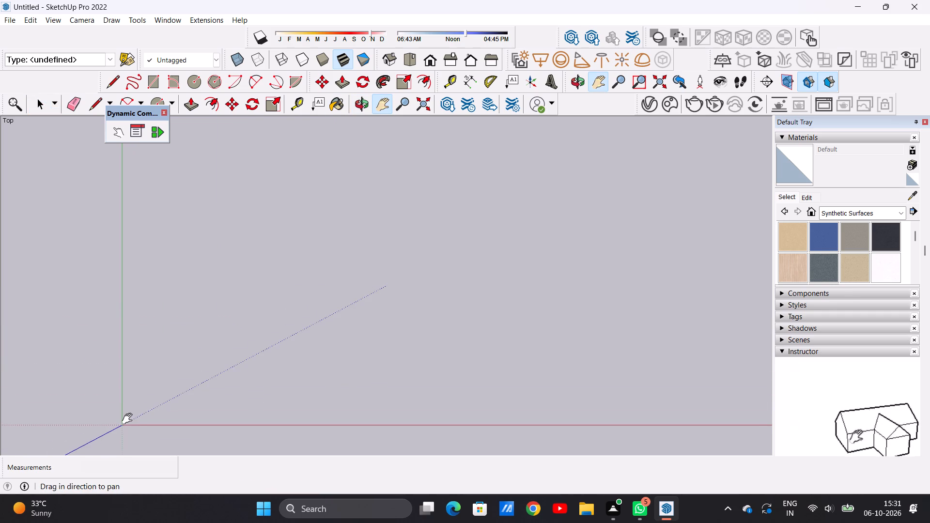
pyautogui.scroll(-2, 275, 337)
pyautogui.scroll(5, 591, 259)
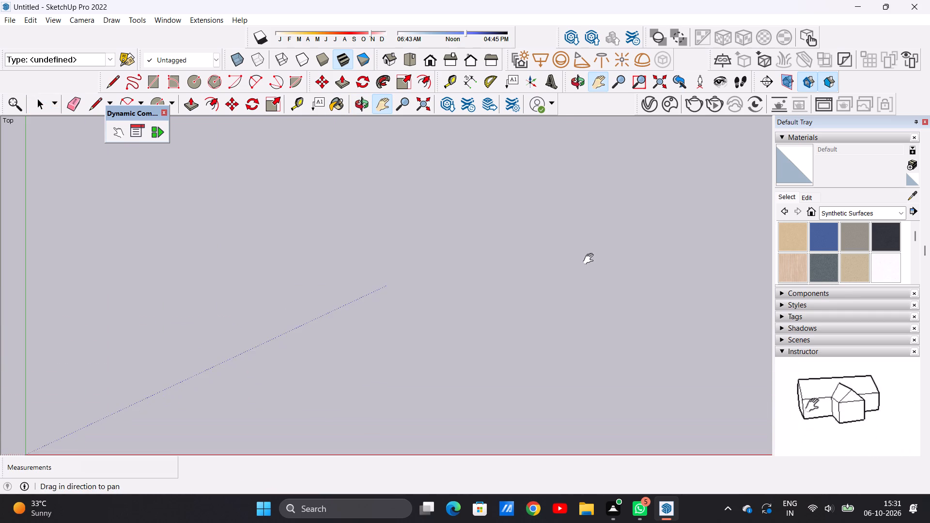
pyautogui.scroll(-3, 573, 264)
pyautogui.scroll(3, 628, 318)
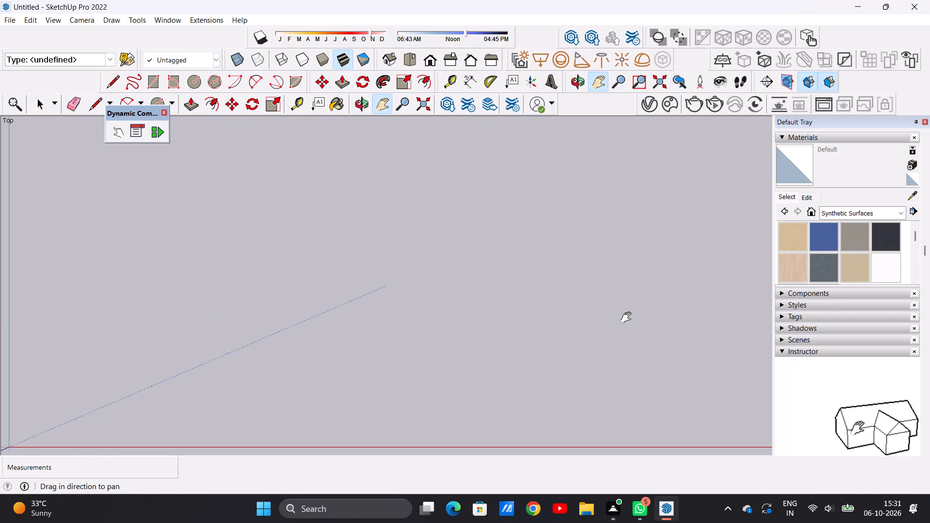
pyautogui.scroll(-5, 567, 320)
pyautogui.scroll(2, 615, 249)
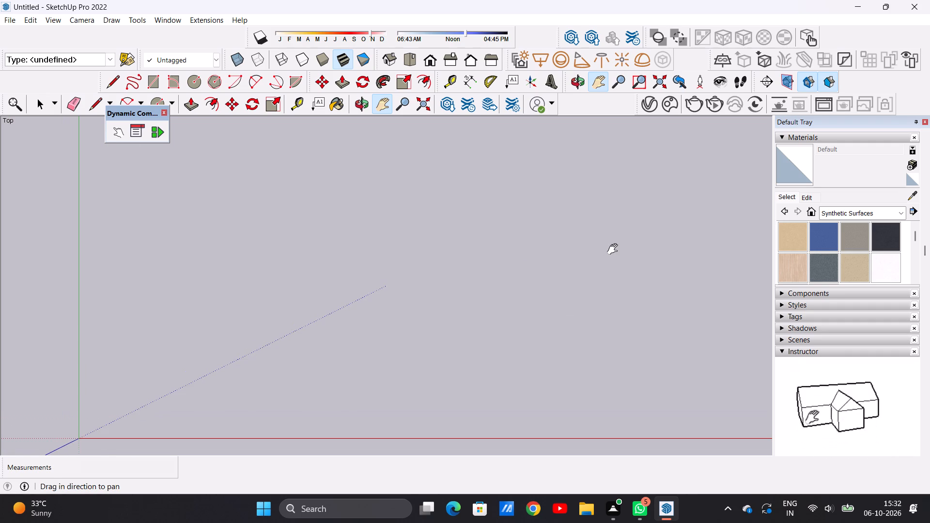
pyautogui.press('space')
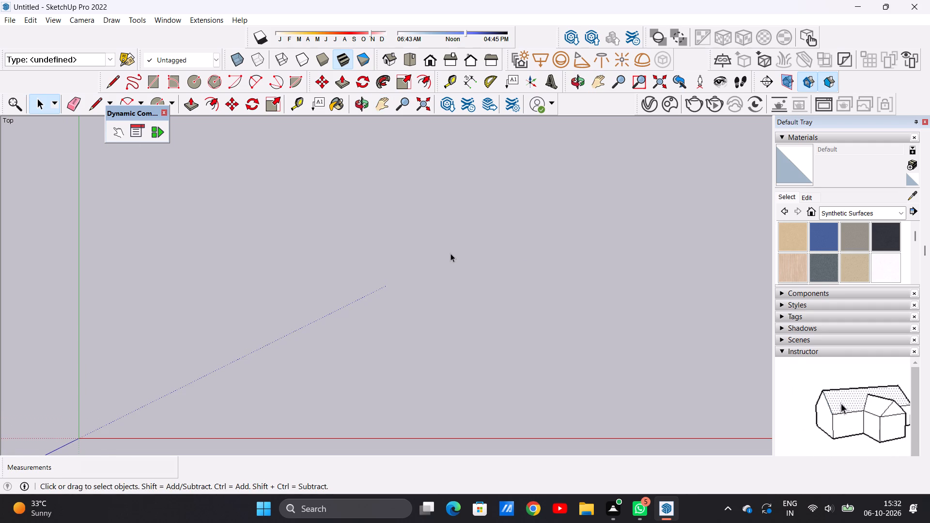
pyautogui.press('space')
pyautogui.press('space')
pyautogui.press('space')
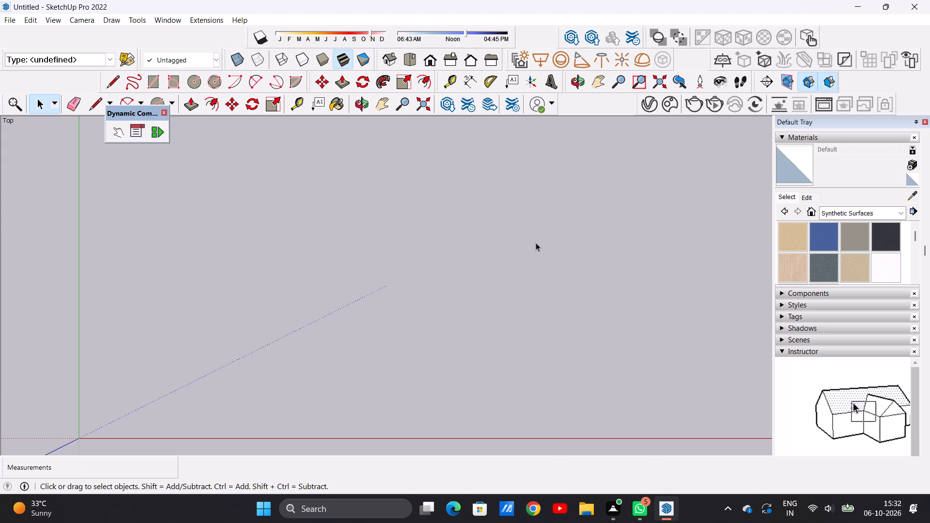
pyautogui.scroll(-1, 533, 252)
pyautogui.press('r')
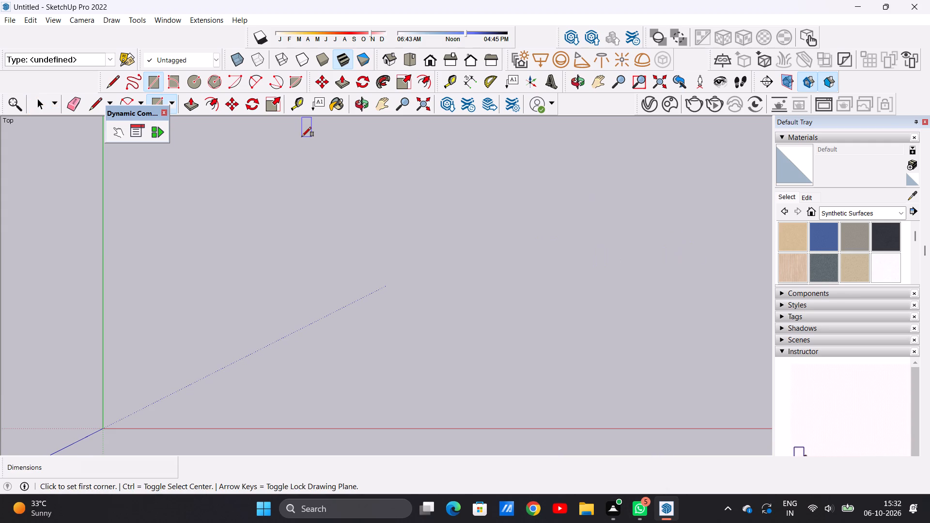
pyautogui.click(224, 139)
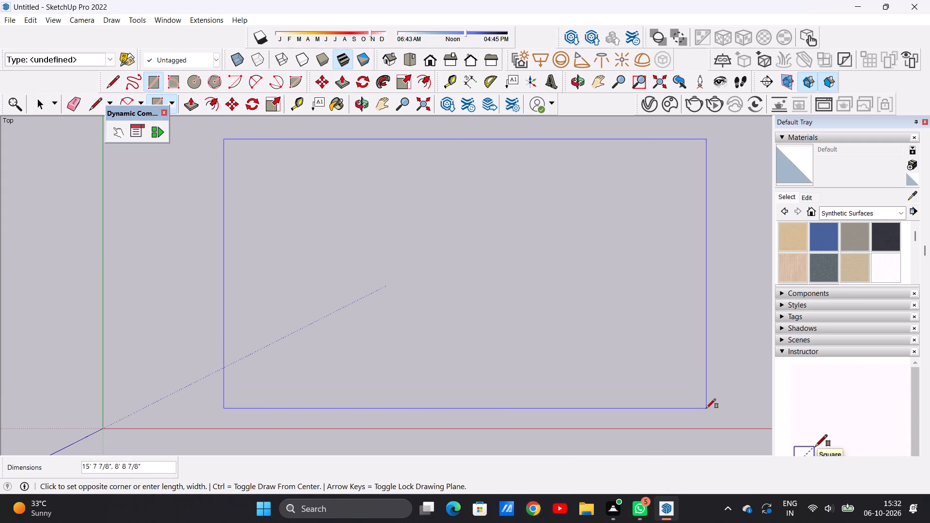
pyautogui.click(706, 408)
pyautogui.press('space')
# Move the whole rectangle by its far corner diagonally away from the origin, along the positive red and green directions.
pyautogui.scroll(-9, 188, 172)
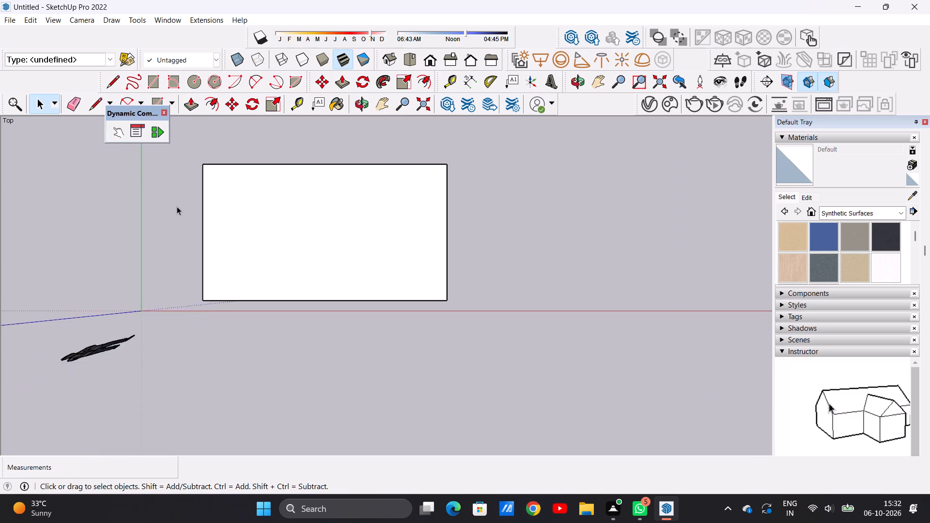
pyautogui.scroll(-13, 177, 206)
pyautogui.scroll(7, 231, 154)
pyautogui.scroll(-4, 219, 160)
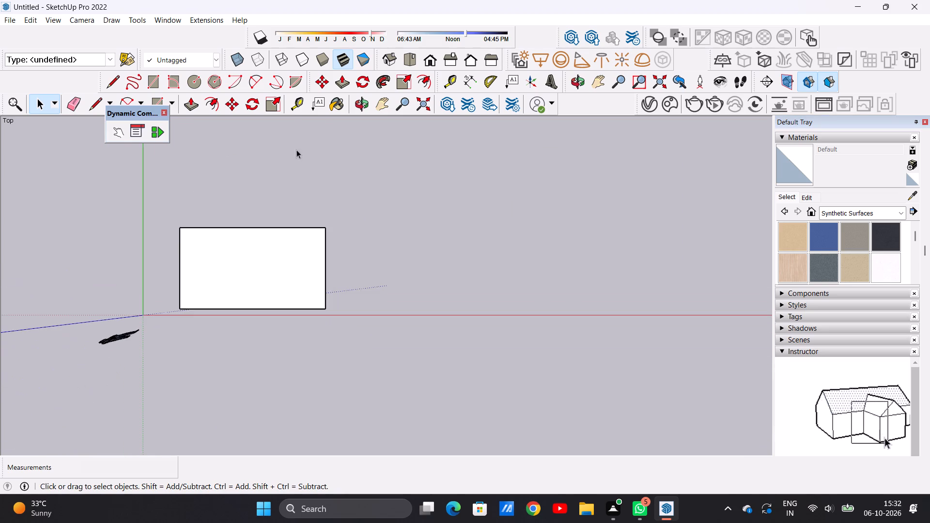
pyautogui.scroll(6, 294, 136)
pyautogui.scroll(3, 320, 186)
pyautogui.doubleClick(335, 356)
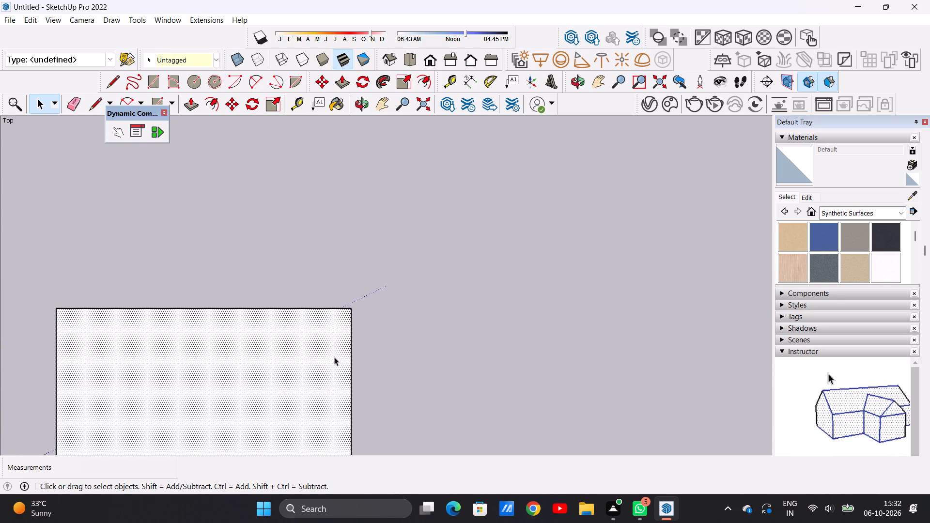
pyautogui.press('m')
pyautogui.click(348, 308)
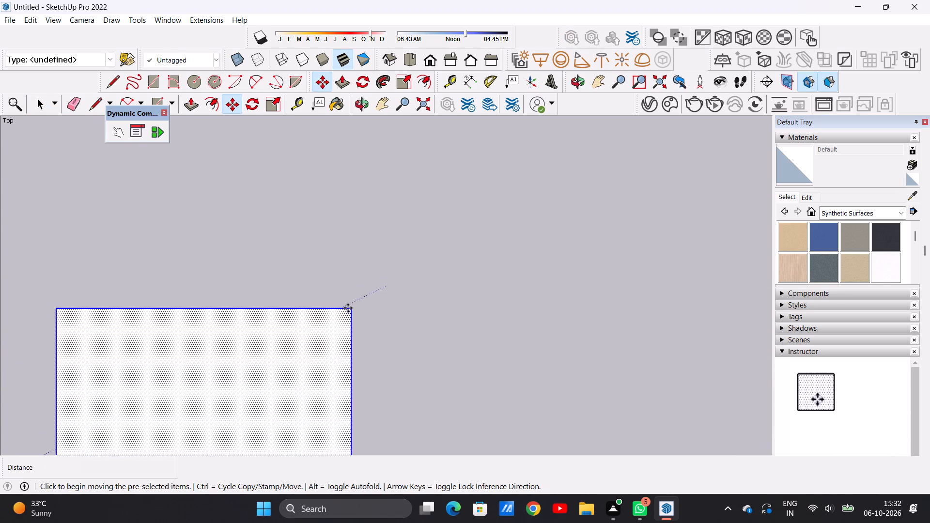
pyautogui.click(532, 195)
pyautogui.press('space')
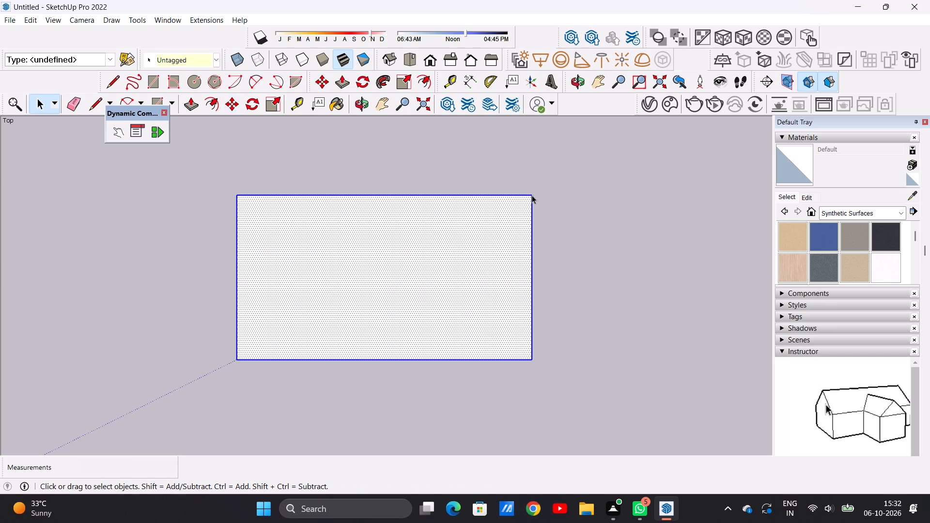
pyautogui.click(623, 220)
# In an angled view, move the whole rectangle by its far corner slightly farther away from the origin.
pyautogui.scroll(-11, 446, 257)
pyautogui.moveTo(463, 288); pyautogui.dragTo(457, 223, button='middle')
pyautogui.scroll(2, 463, 210)
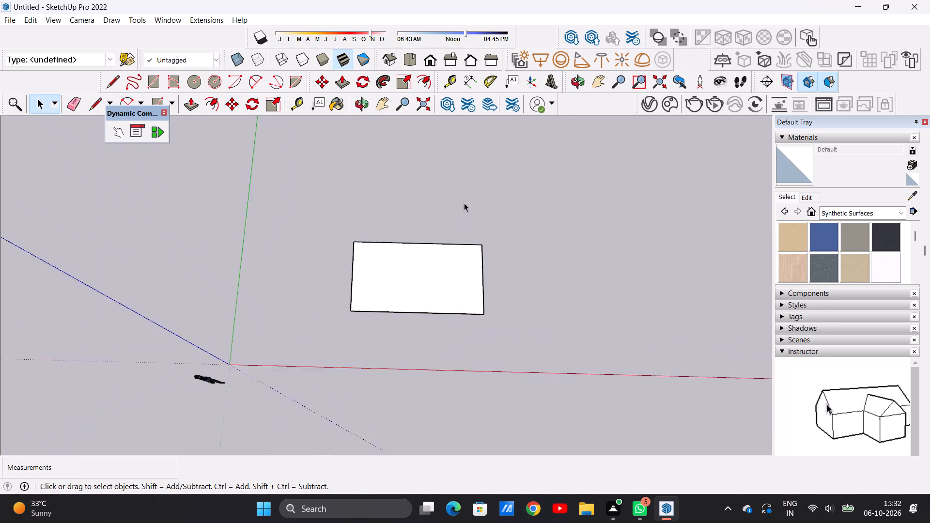
pyautogui.scroll(12, 464, 203)
pyautogui.scroll(-10, 459, 199)
pyautogui.scroll(6, 513, 219)
pyautogui.doubleClick(369, 337)
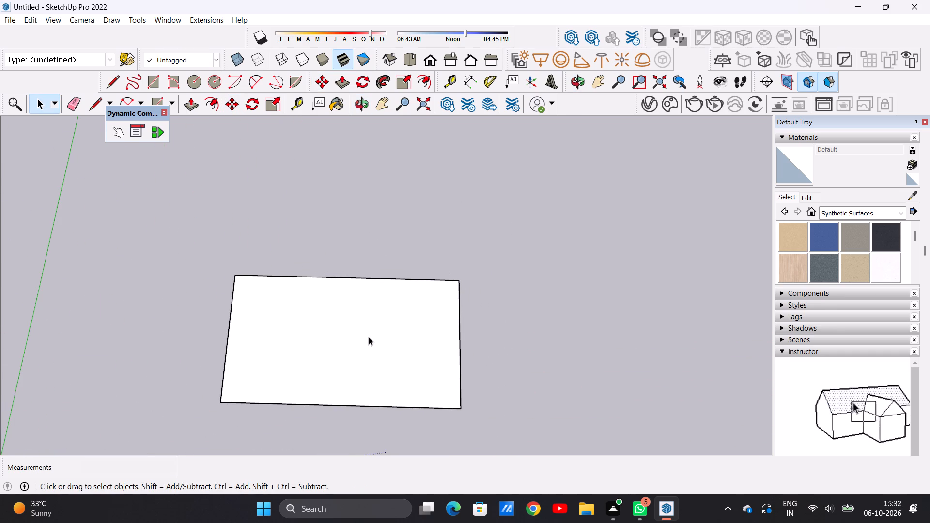
pyautogui.press('m')
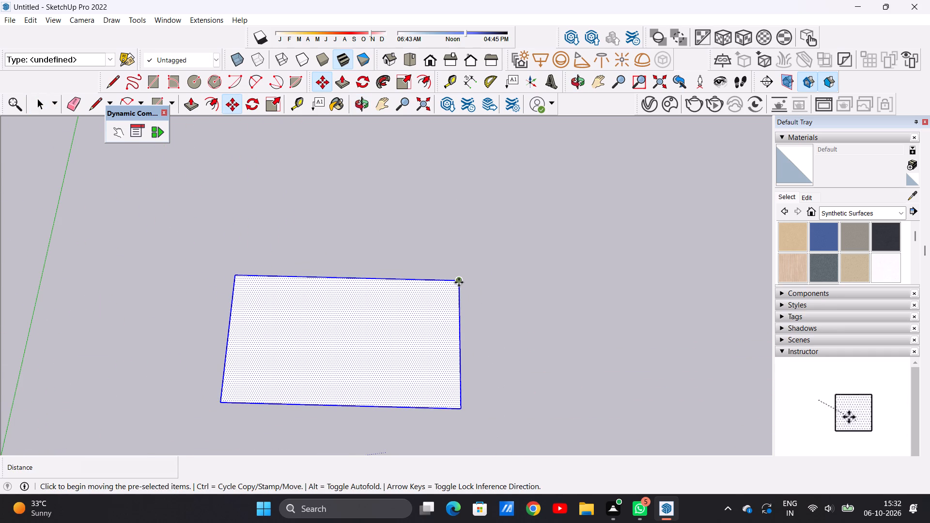
pyautogui.click(458, 283)
pyautogui.click(540, 256)
pyautogui.press('space')
pyautogui.click(629, 234)
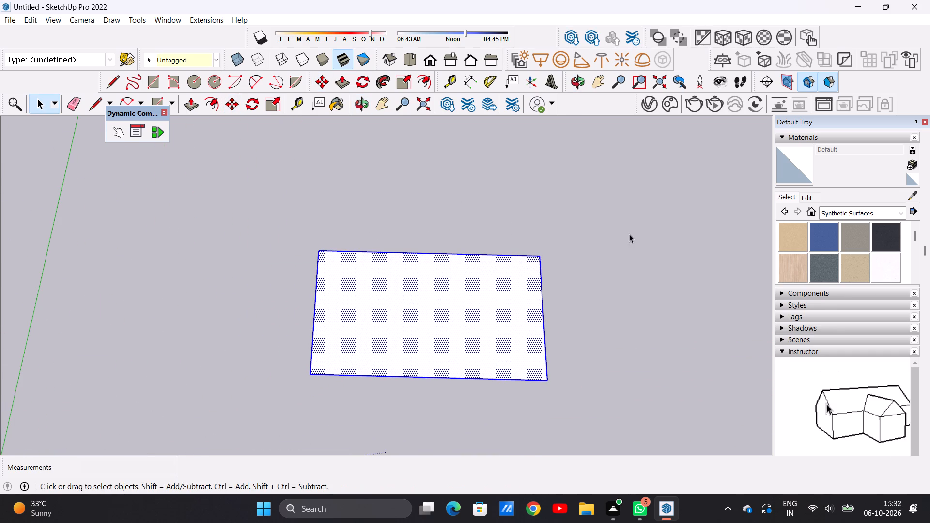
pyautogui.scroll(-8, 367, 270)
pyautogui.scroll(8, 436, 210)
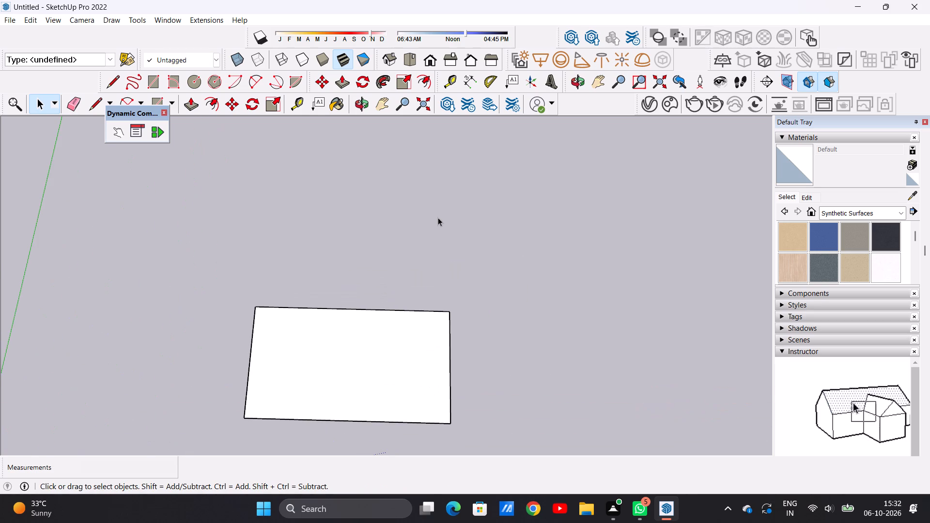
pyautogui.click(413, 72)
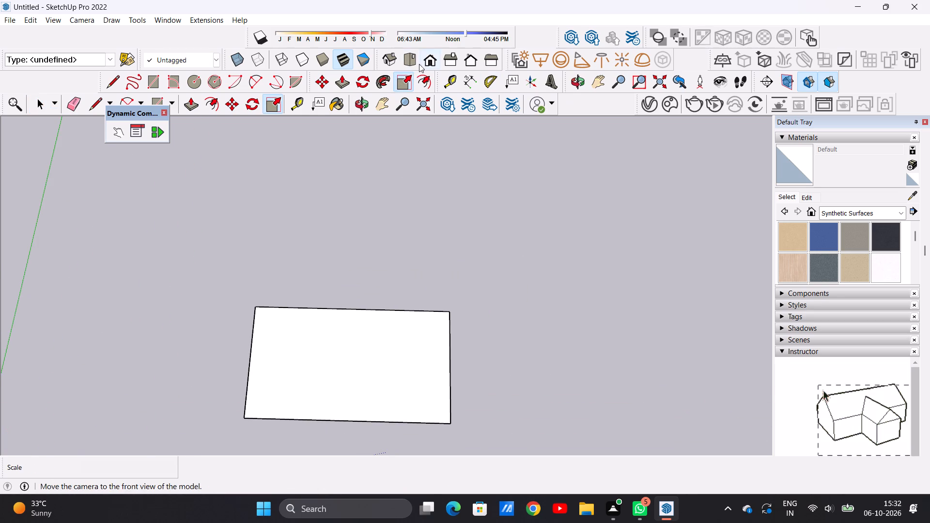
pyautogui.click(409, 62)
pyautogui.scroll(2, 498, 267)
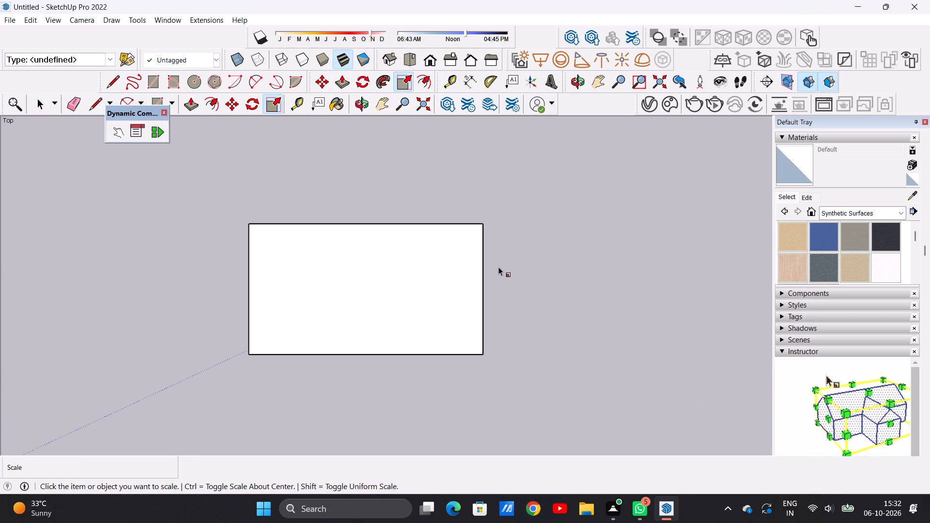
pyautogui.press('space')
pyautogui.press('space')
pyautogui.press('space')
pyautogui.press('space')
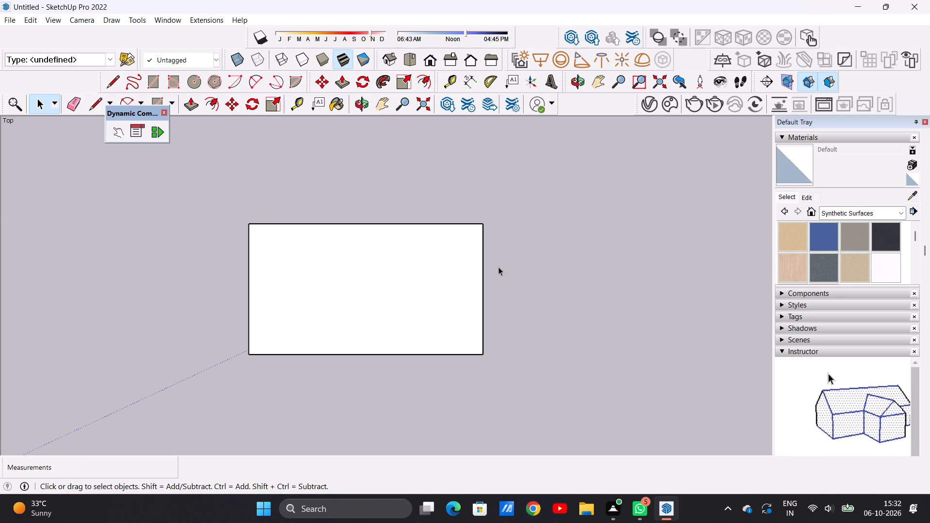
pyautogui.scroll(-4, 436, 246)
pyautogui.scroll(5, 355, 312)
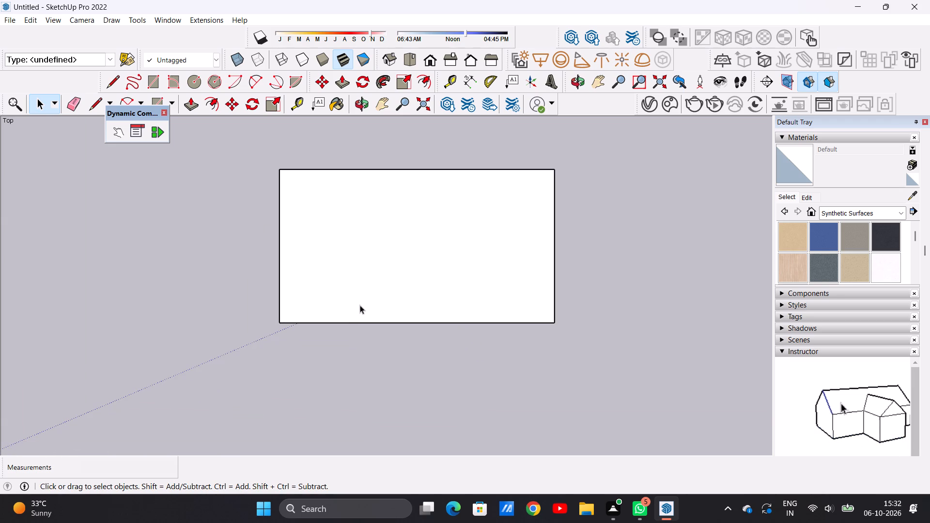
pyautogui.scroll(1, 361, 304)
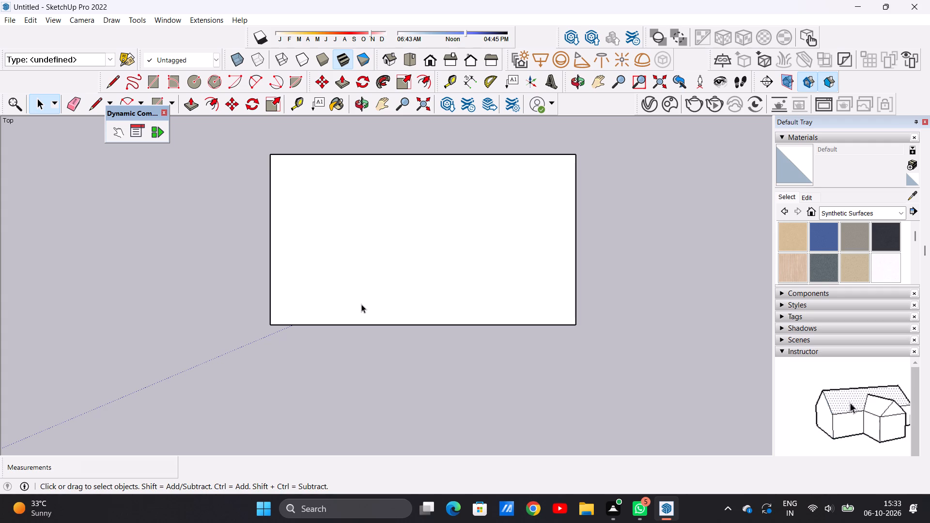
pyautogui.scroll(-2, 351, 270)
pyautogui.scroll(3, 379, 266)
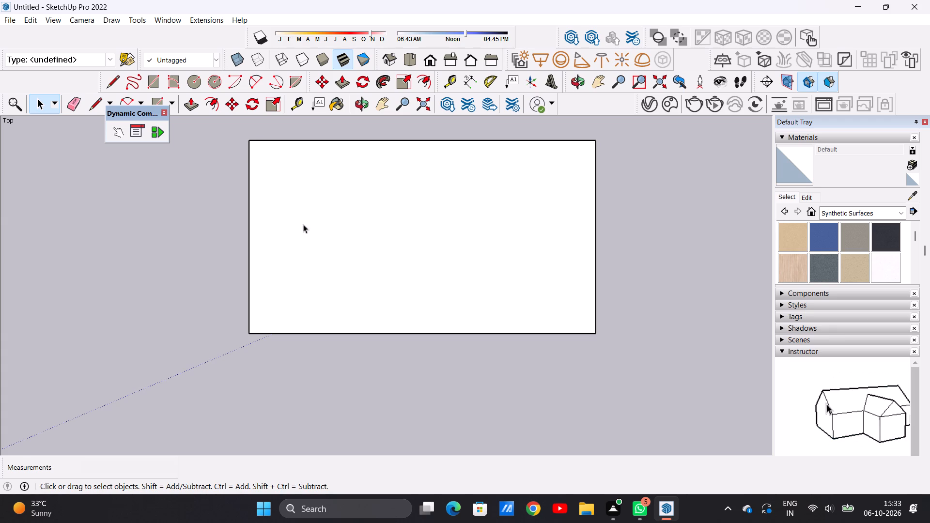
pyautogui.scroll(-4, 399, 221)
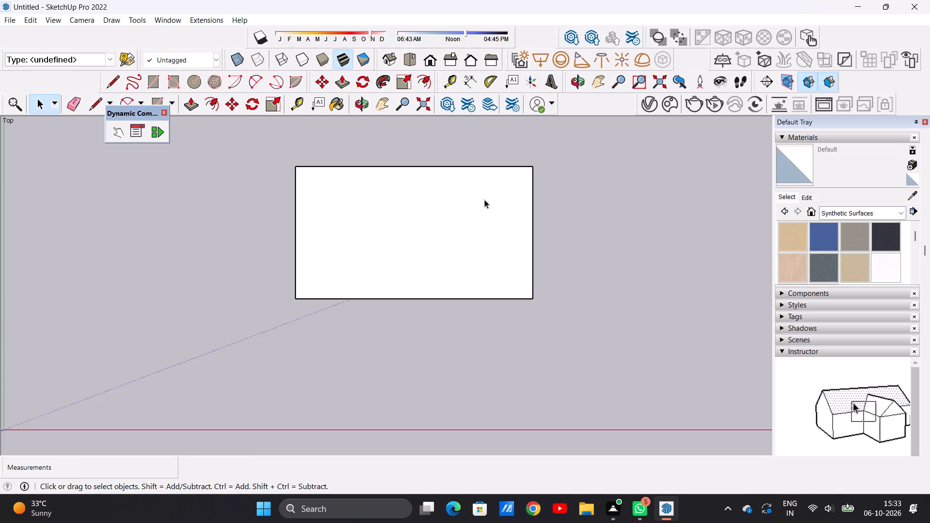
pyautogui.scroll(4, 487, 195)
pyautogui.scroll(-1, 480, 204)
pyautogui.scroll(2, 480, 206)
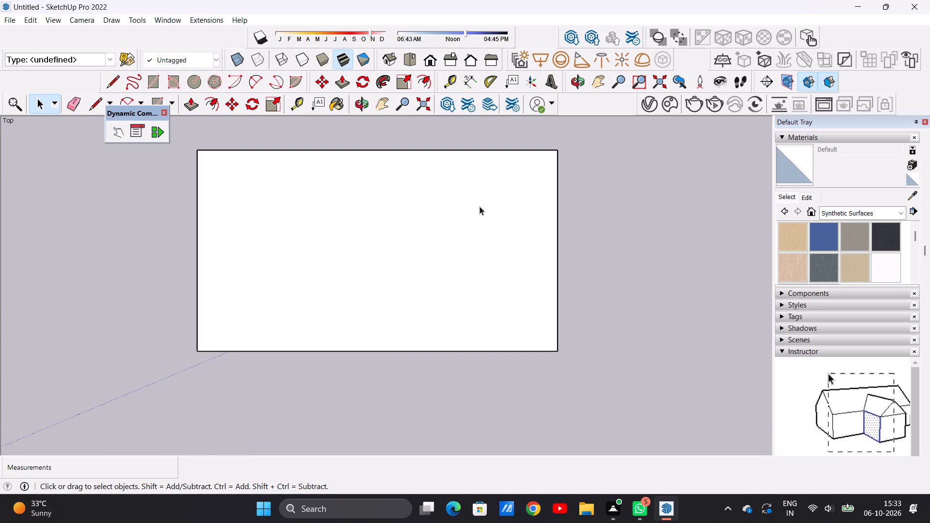
# Push/Pull the rectangular face upward by 9" to form a base slab.
pyautogui.click(189, 103)
pyautogui.scroll(-2, 452, 283)
pyautogui.scroll(-1, 475, 368)
pyautogui.moveTo(475, 370); pyautogui.dragTo(476, 239, button='middle')
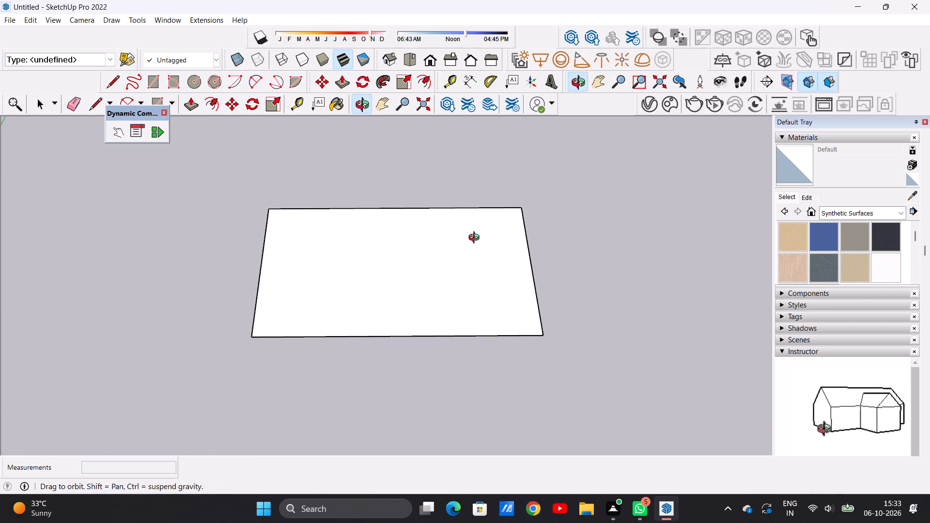
pyautogui.moveTo(476, 239); pyautogui.dragTo(472, 199, button='middle')
pyautogui.scroll(-10, 398, 321)
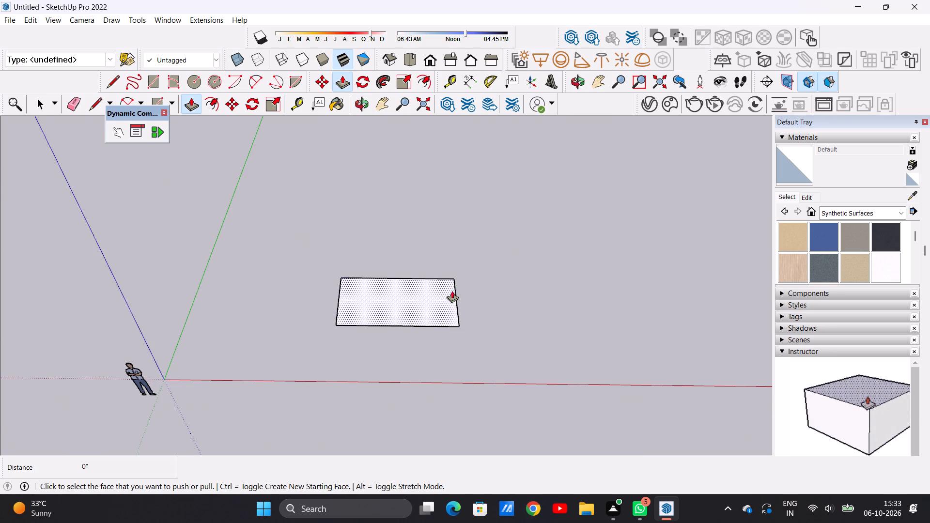
pyautogui.scroll(6, 440, 275)
pyautogui.scroll(-4, 440, 275)
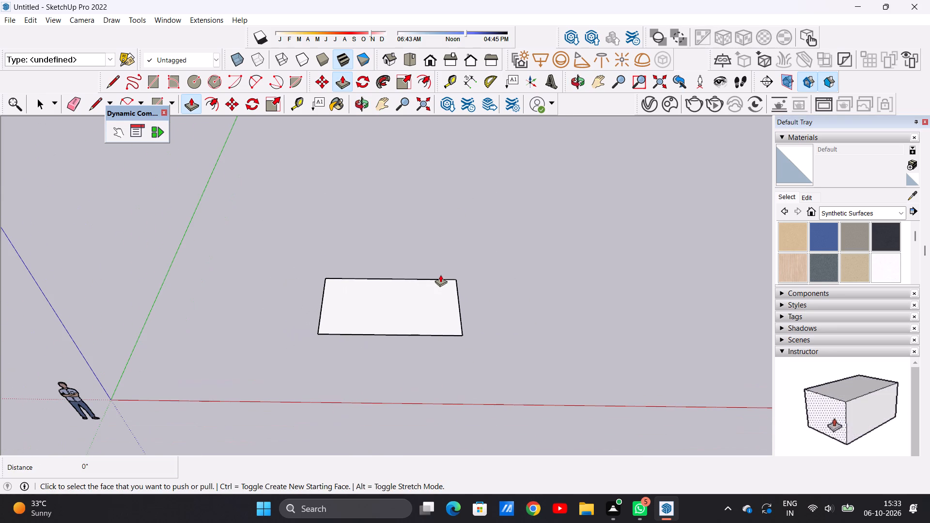
pyautogui.scroll(7, 451, 336)
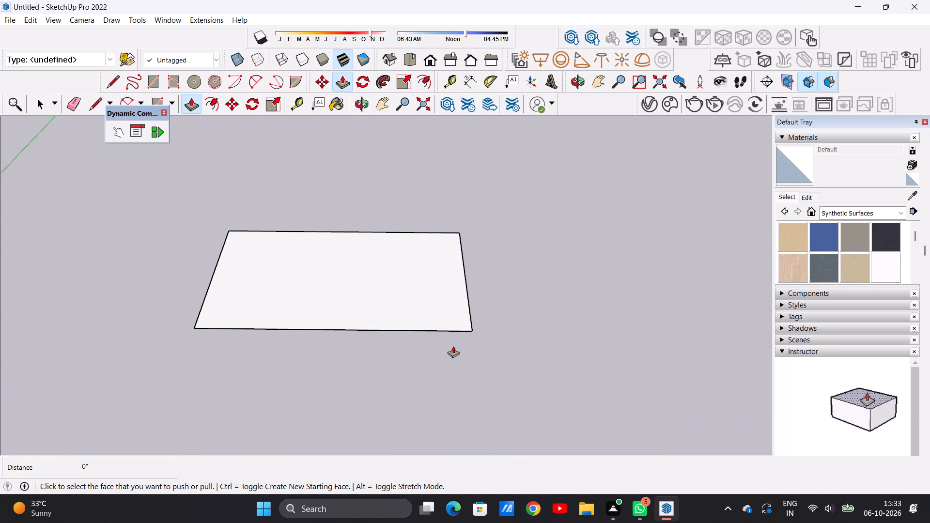
pyautogui.click(454, 317)
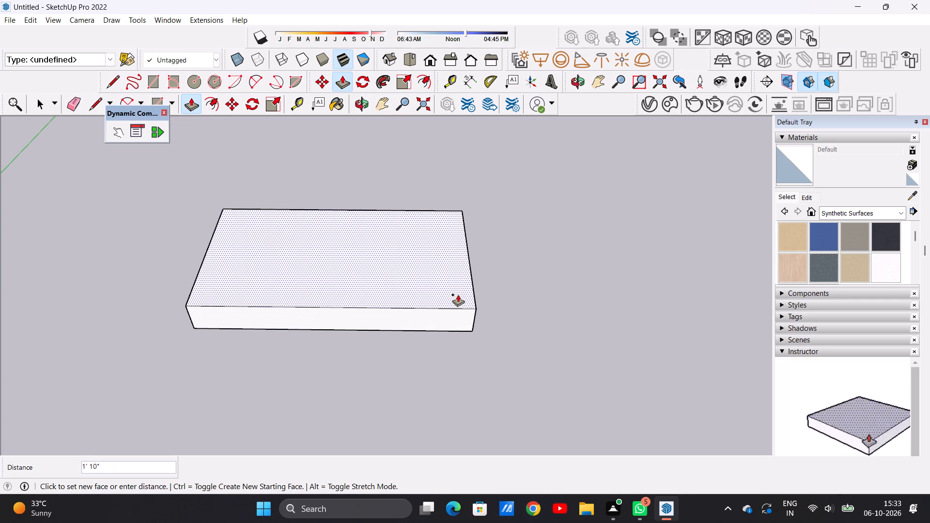
pyautogui.write('9"')
pyautogui.press('Return')
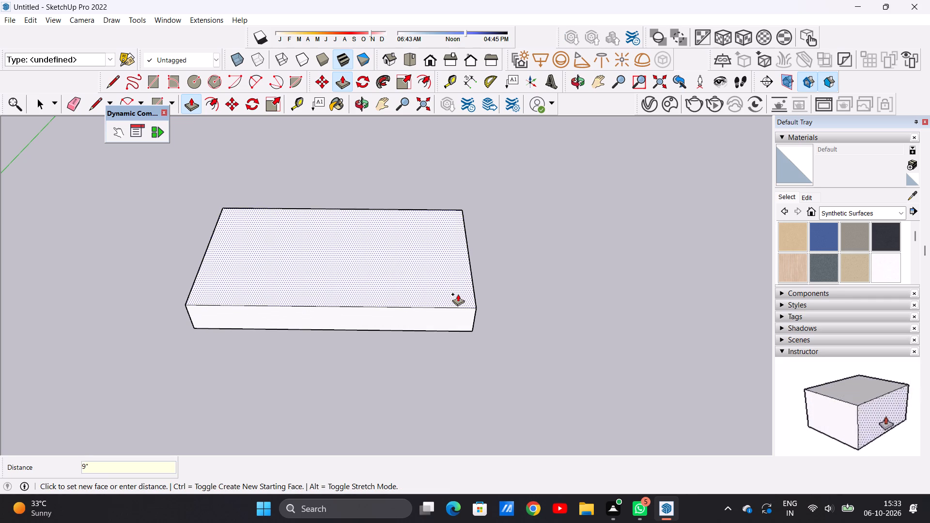
# Examine the base slab from top view and from several angles.
pyautogui.press('space')
pyautogui.scroll(-5, 436, 294)
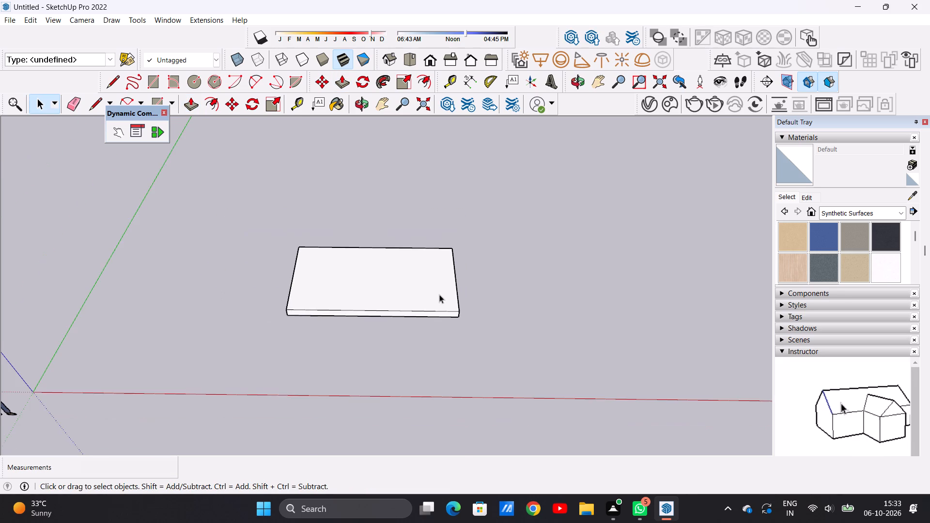
pyautogui.moveTo(444, 337); pyautogui.dragTo(441, 277, button='middle')
pyautogui.scroll(7, 417, 292)
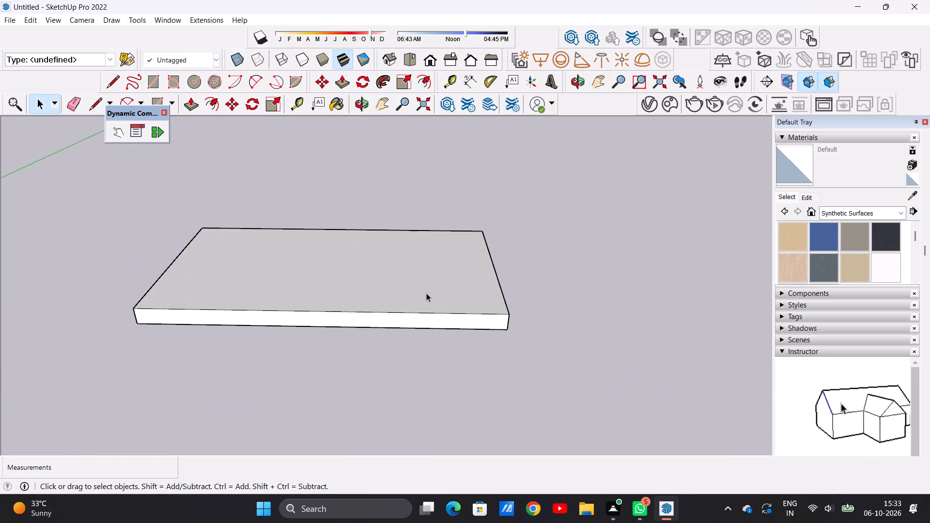
pyautogui.scroll(-12, 432, 304)
pyautogui.moveTo(420, 308); pyautogui.dragTo(417, 347, button='middle')
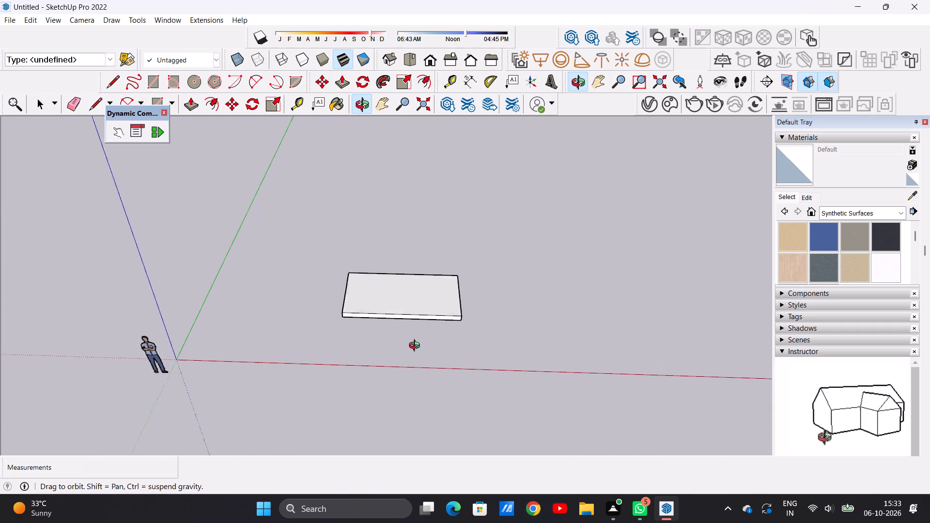
pyautogui.moveTo(417, 347); pyautogui.dragTo(410, 379, button='middle')
pyautogui.middleClick(410, 379)
pyautogui.scroll(3, 352, 267)
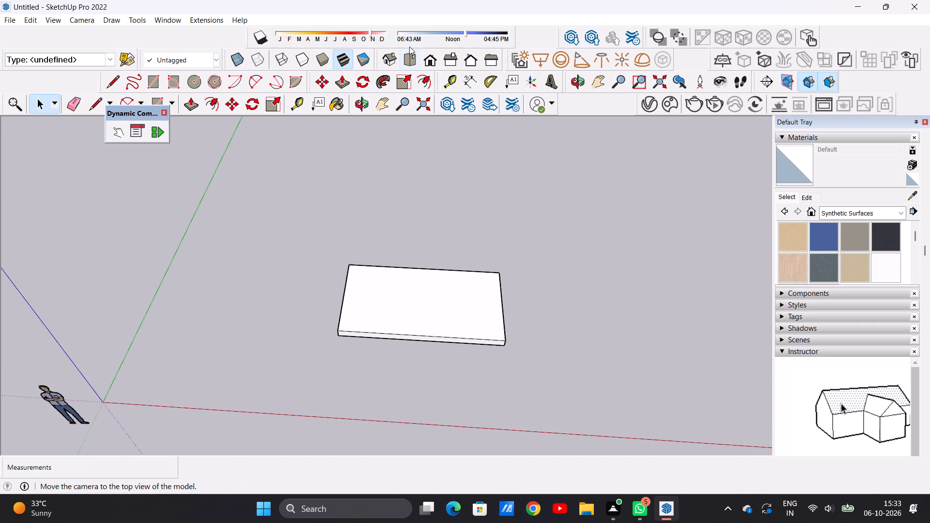
pyautogui.click(411, 48)
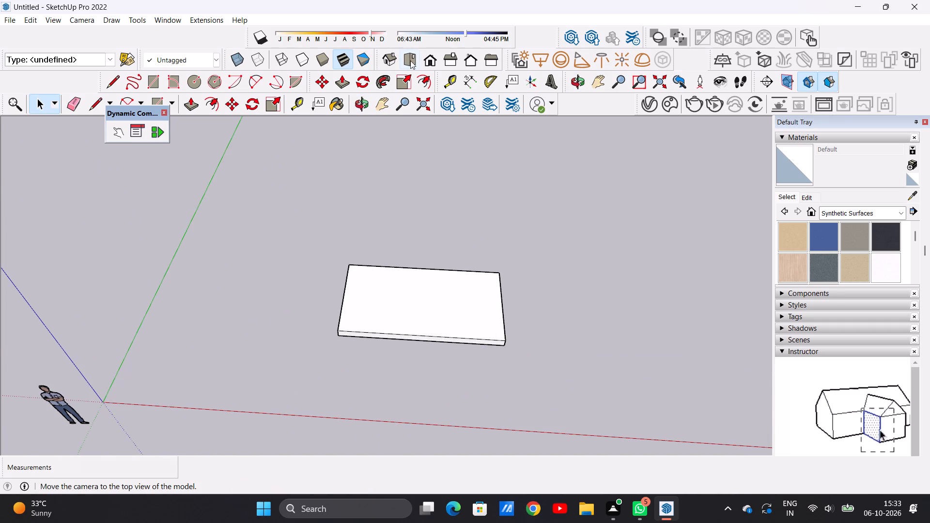
pyautogui.click(408, 62)
pyautogui.scroll(6, 656, 189)
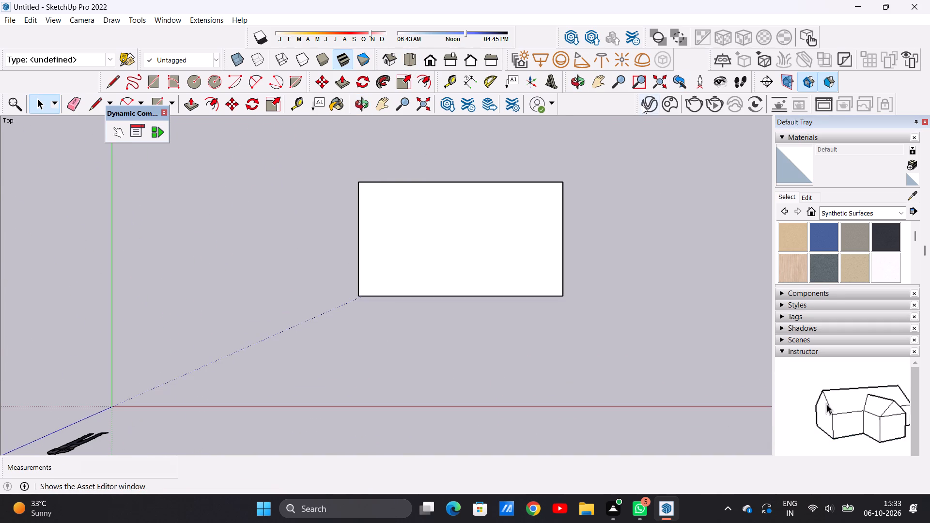
pyautogui.scroll(-7, 608, 119)
pyautogui.scroll(10, 600, 132)
pyautogui.moveTo(542, 374); pyautogui.dragTo(542, 277, button='middle')
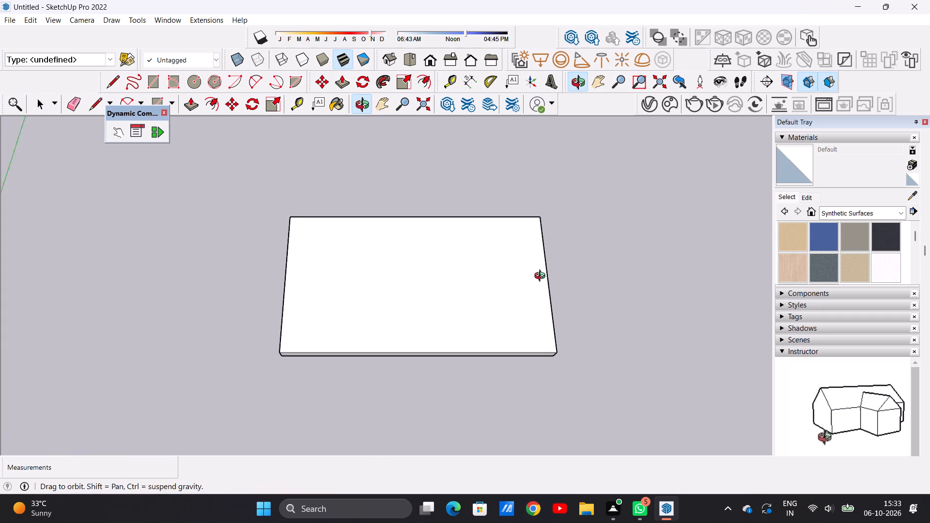
pyautogui.moveTo(542, 277); pyautogui.dragTo(546, 196, button='middle')
pyautogui.scroll(6, 474, 316)
pyautogui.scroll(-9, 474, 308)
pyautogui.moveTo(477, 283); pyautogui.dragTo(463, 361, button='middle')
pyautogui.scroll(-6, 501, 304)
pyautogui.moveTo(449, 294); pyautogui.dragTo(455, 328, button='middle')
pyautogui.moveTo(453, 294); pyautogui.dragTo(461, 295, button='middle')
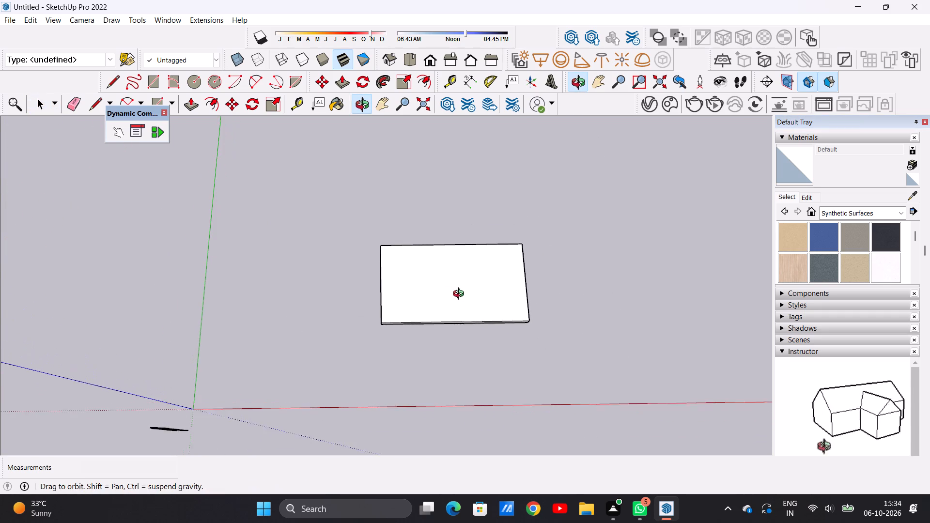
pyautogui.moveTo(461, 295); pyautogui.dragTo(461, 295, button='middle')
pyautogui.scroll(3, 497, 238)
pyautogui.scroll(-1, 502, 237)
pyautogui.scroll(2, 502, 236)
pyautogui.moveTo(528, 246); pyautogui.dragTo(522, 270, button='middle')
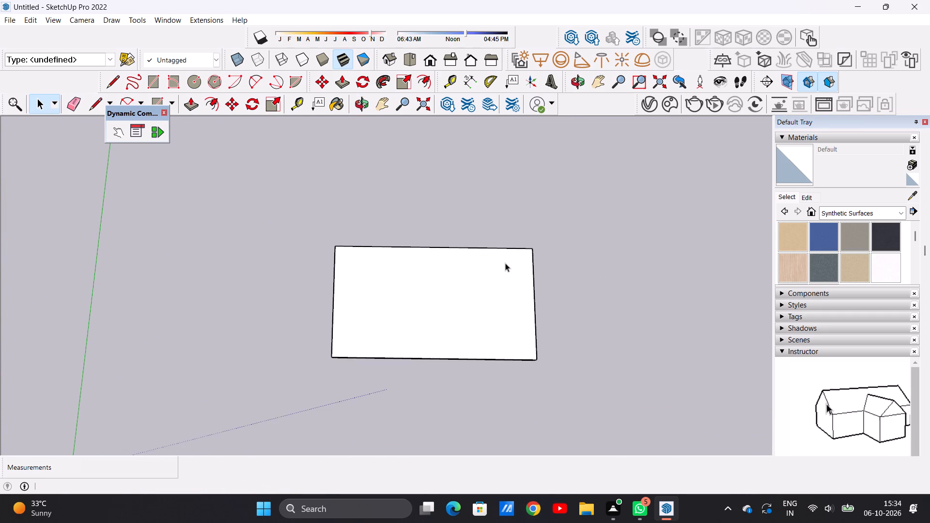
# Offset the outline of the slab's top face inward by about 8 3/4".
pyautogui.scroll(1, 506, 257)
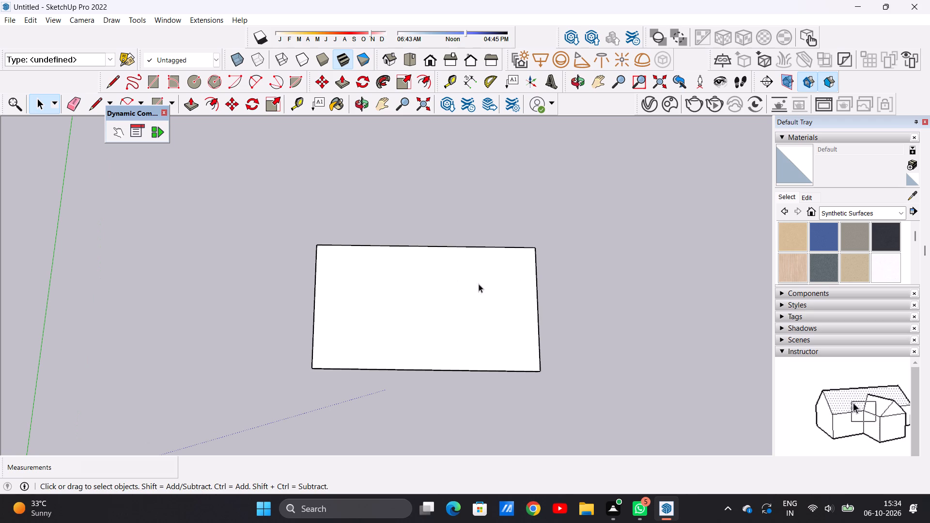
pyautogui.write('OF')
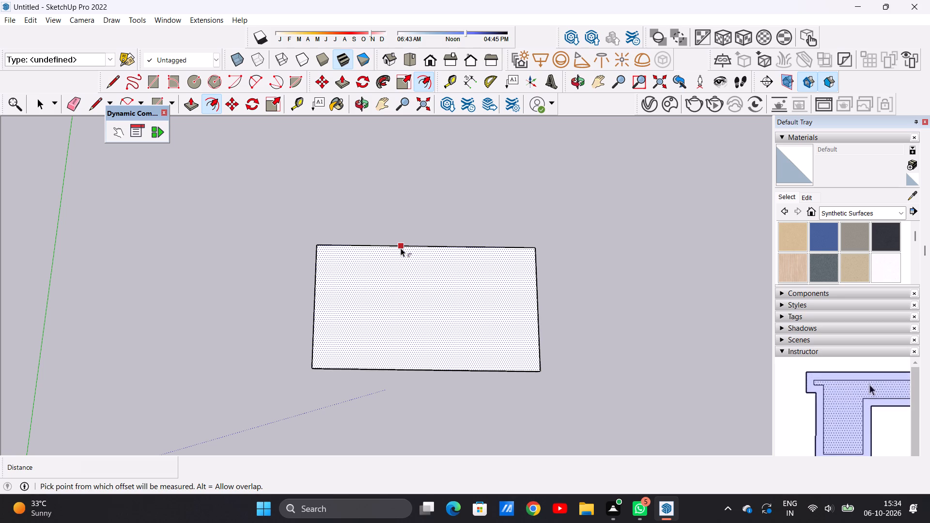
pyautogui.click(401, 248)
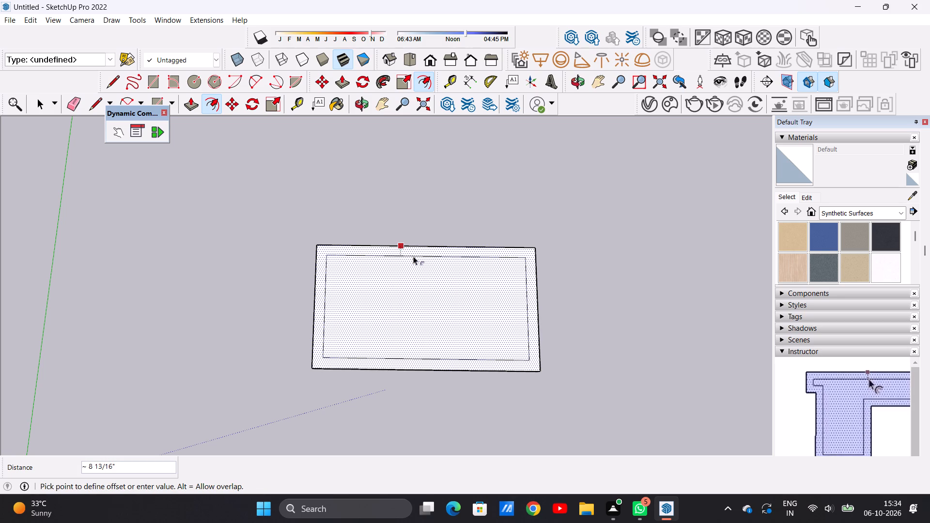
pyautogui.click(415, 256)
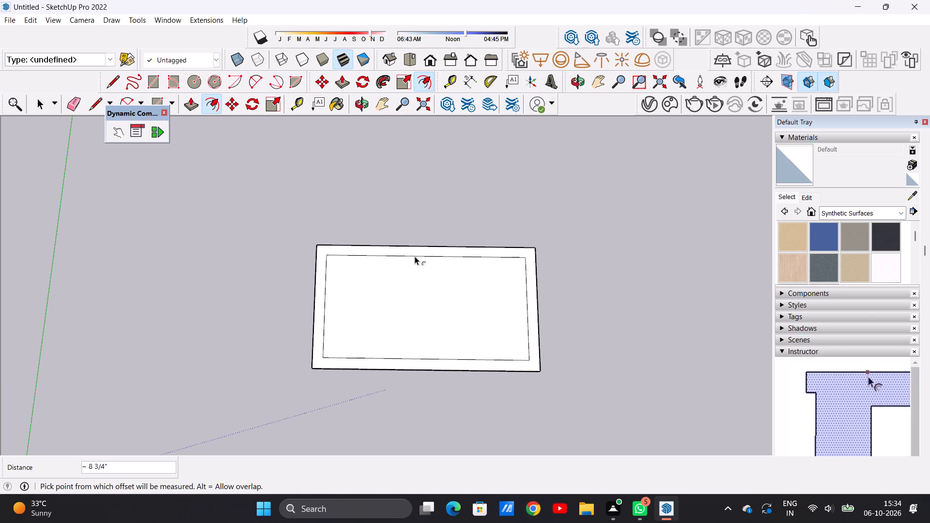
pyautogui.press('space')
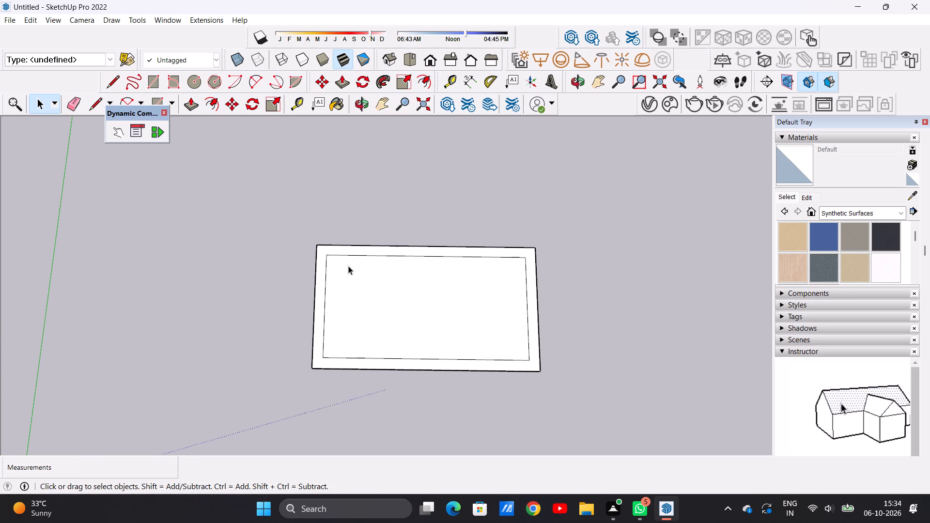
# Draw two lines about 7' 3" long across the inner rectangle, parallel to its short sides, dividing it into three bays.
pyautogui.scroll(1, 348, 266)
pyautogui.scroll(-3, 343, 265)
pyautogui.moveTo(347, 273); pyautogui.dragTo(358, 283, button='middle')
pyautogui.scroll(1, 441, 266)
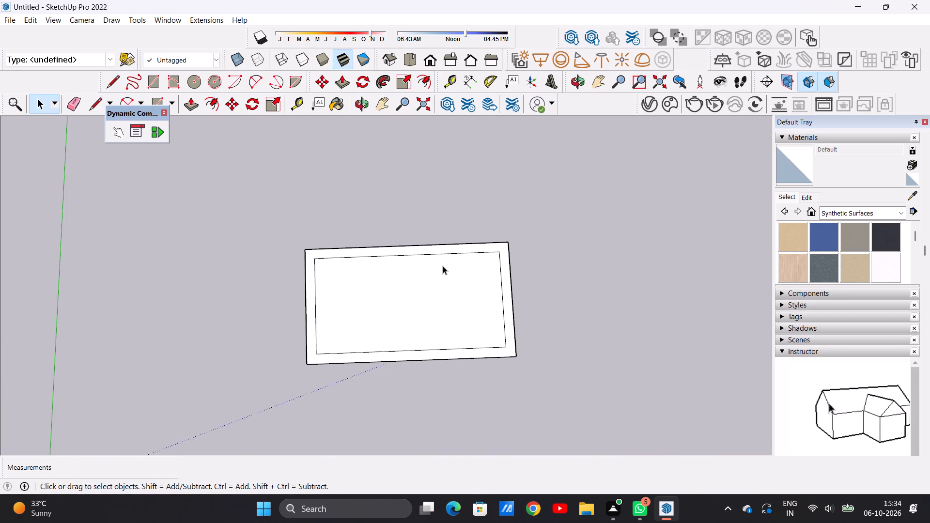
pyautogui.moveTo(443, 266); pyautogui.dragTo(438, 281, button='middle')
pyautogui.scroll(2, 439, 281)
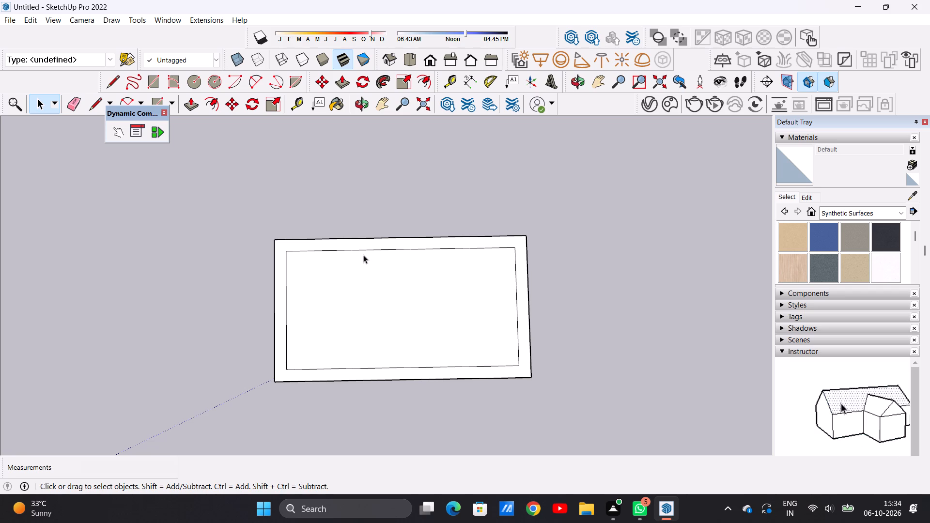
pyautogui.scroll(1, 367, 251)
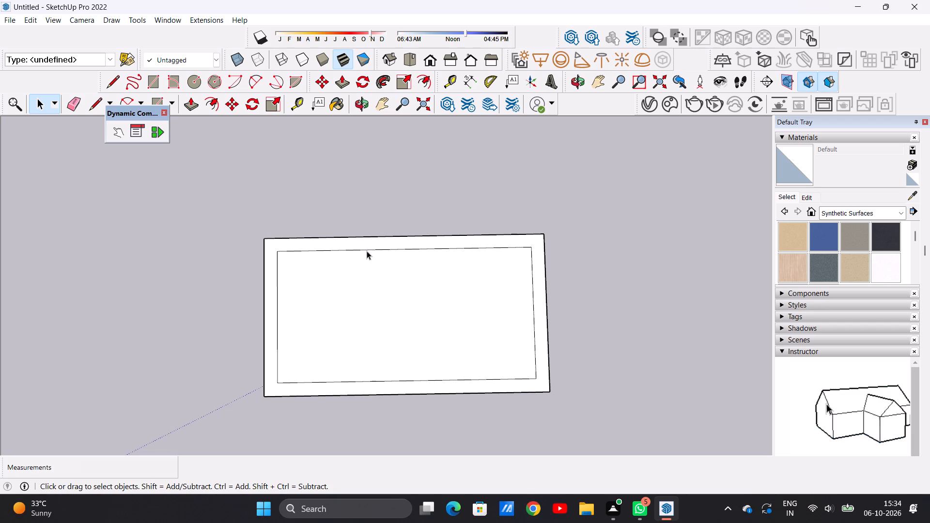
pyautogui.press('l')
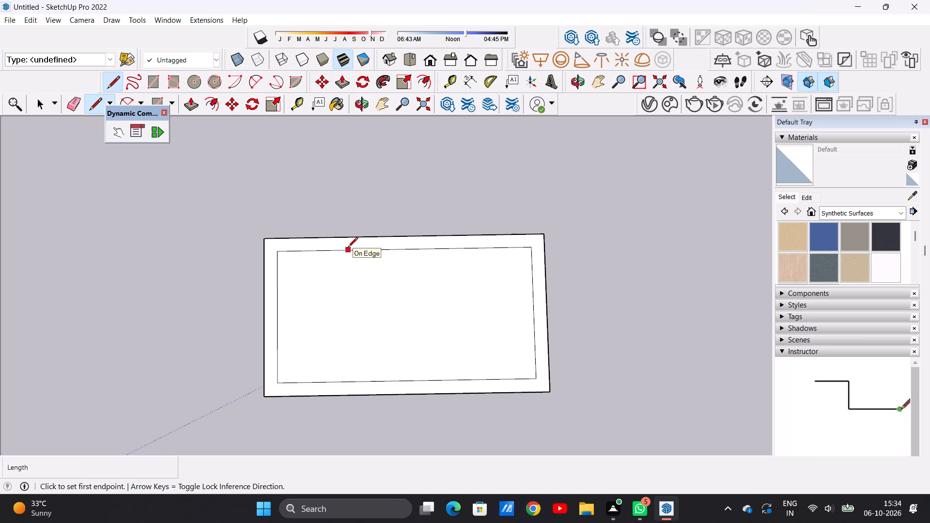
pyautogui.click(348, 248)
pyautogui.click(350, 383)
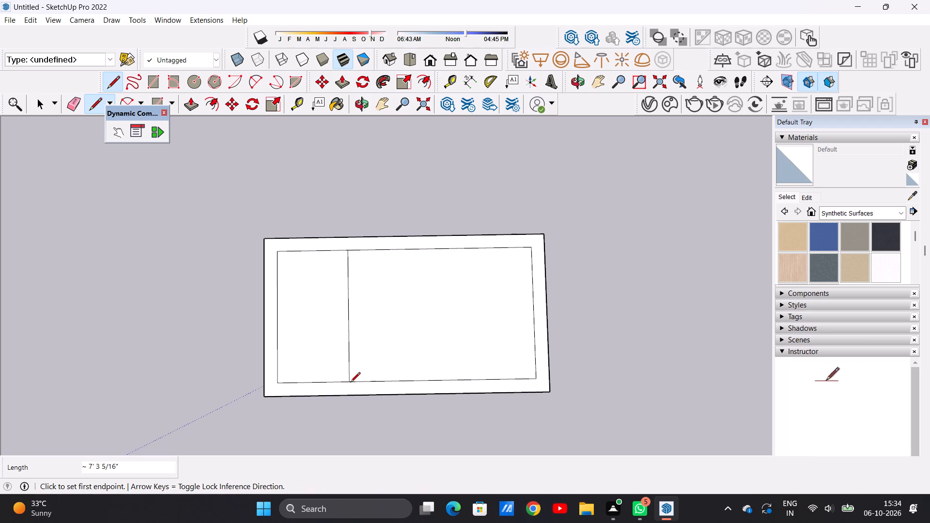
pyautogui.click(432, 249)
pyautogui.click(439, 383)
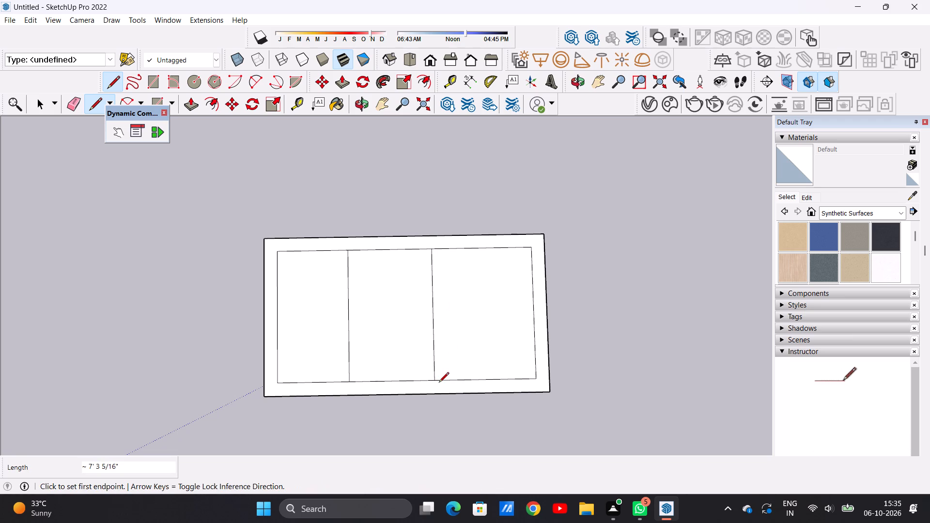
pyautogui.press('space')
# Examine the divided top face of the slab from several angles.
pyautogui.scroll(-5, 437, 268)
pyautogui.moveTo(465, 331); pyautogui.dragTo(474, 297, button='middle')
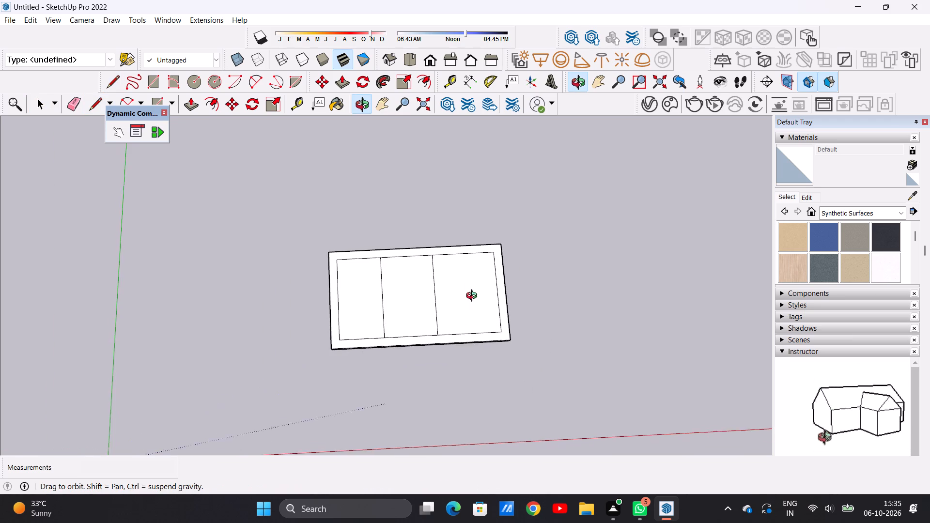
pyautogui.moveTo(474, 297); pyautogui.dragTo(466, 214, button='middle')
pyautogui.scroll(3, 458, 294)
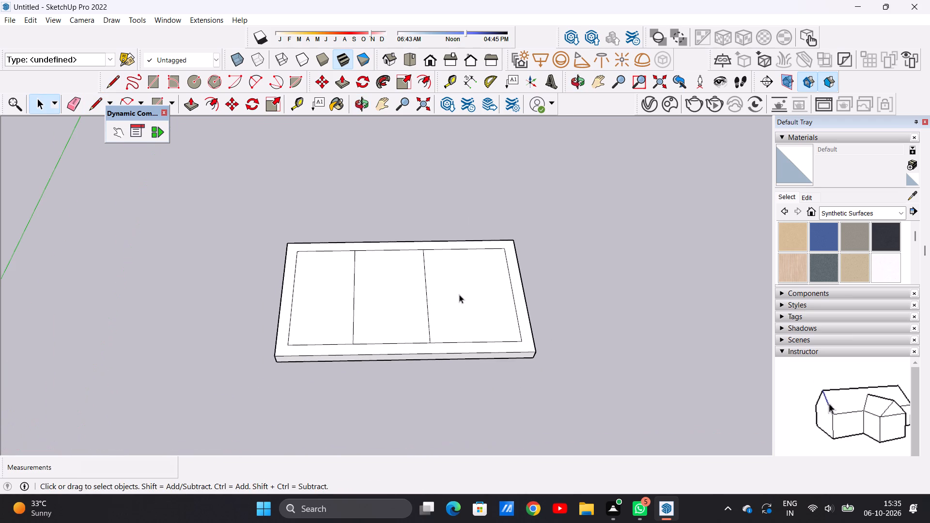
pyautogui.moveTo(379, 345); pyautogui.dragTo(398, 446, button='middle')
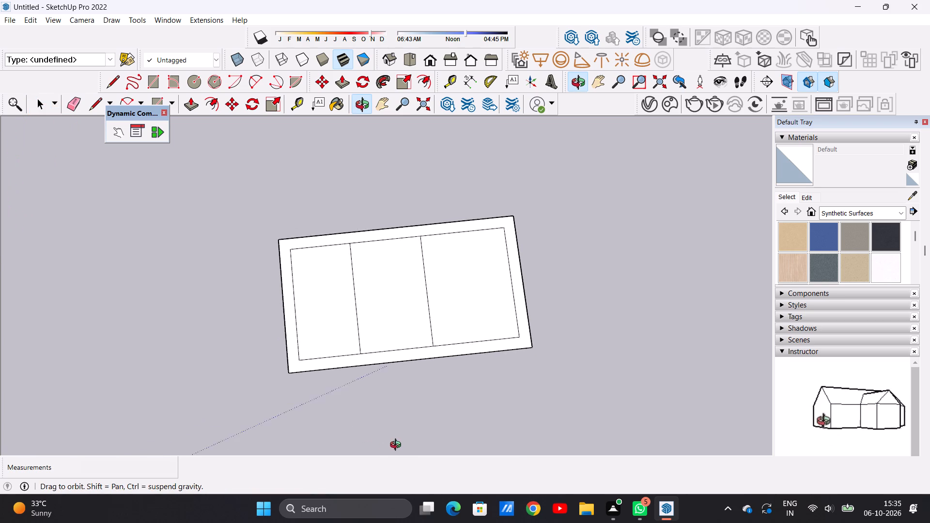
pyautogui.moveTo(398, 446); pyautogui.dragTo(379, 464, button='middle')
pyautogui.scroll(7, 364, 354)
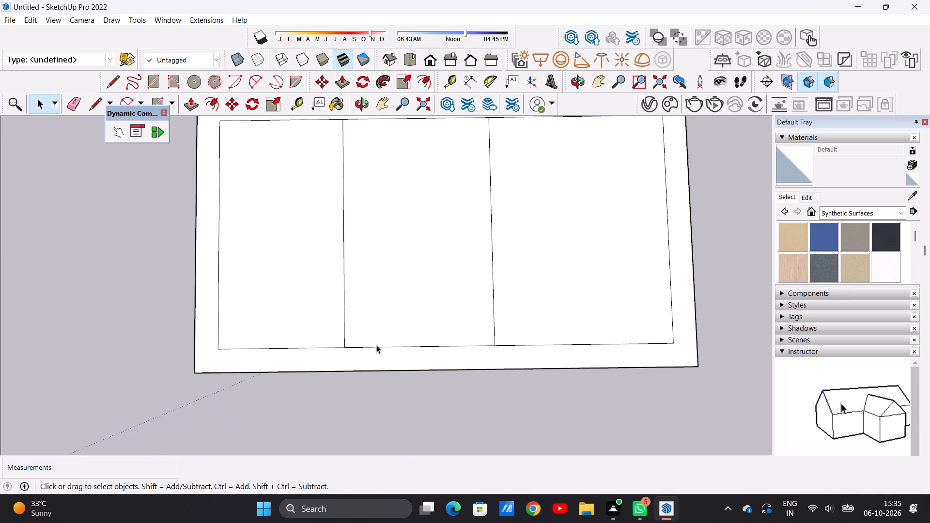
pyautogui.scroll(-8, 376, 345)
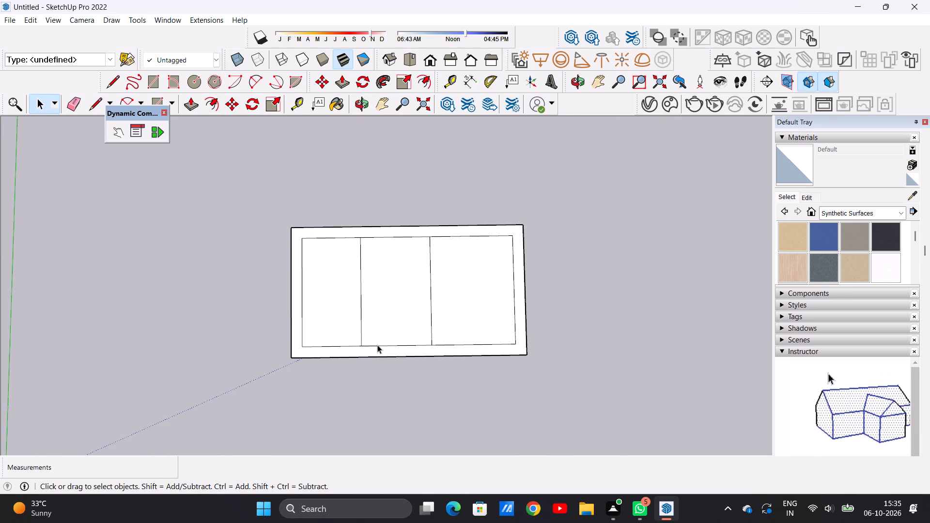
pyautogui.scroll(-3, 382, 314)
pyautogui.scroll(4, 410, 306)
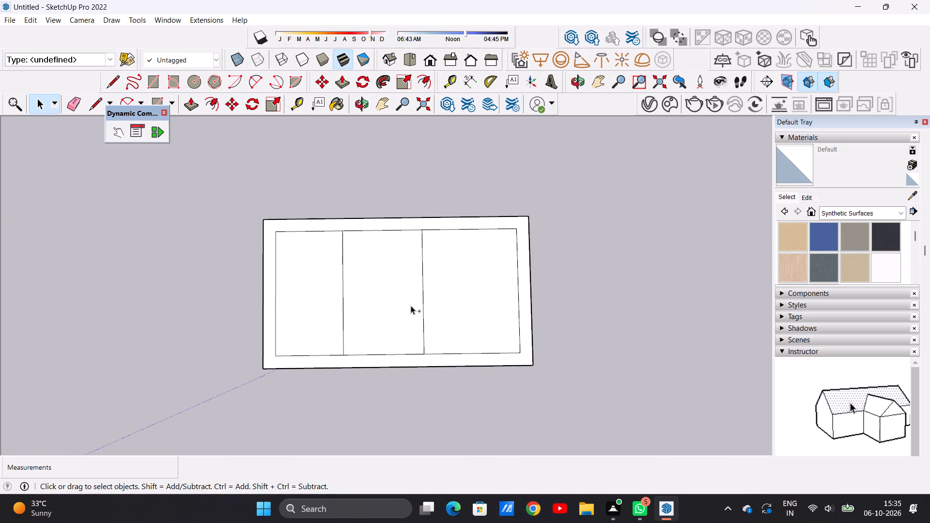
# Undo the two dividing lines, the inner offset and the slab's extrusion, back to the flat rectangle.
pyautogui.hotkey('ctrl', 'z')
pyautogui.hotkey('ctrl', 'z')
pyautogui.hotkey('ctrl', 'z')
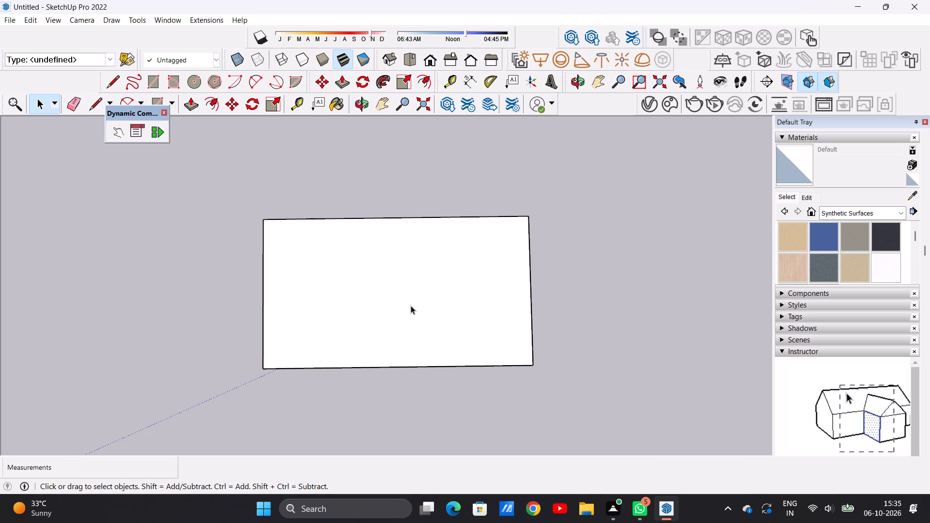
pyautogui.hotkey('ctrl', 'z')
# In top view, draw a rectangle extending the base along the positive red direction, spanning its full short side of about 8' 9".
pyautogui.scroll(-5, 415, 300)
pyautogui.moveTo(424, 371); pyautogui.dragTo(429, 337, button='middle')
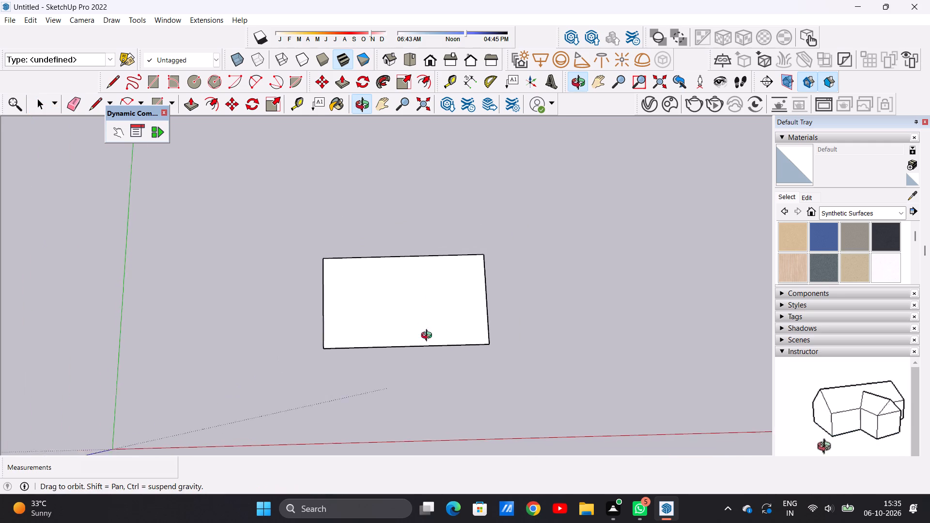
pyautogui.moveTo(429, 337); pyautogui.dragTo(427, 221, button='middle')
pyautogui.scroll(6, 501, 233)
pyautogui.scroll(-4, 439, 252)
pyautogui.moveTo(452, 260); pyautogui.dragTo(450, 310, button='middle')
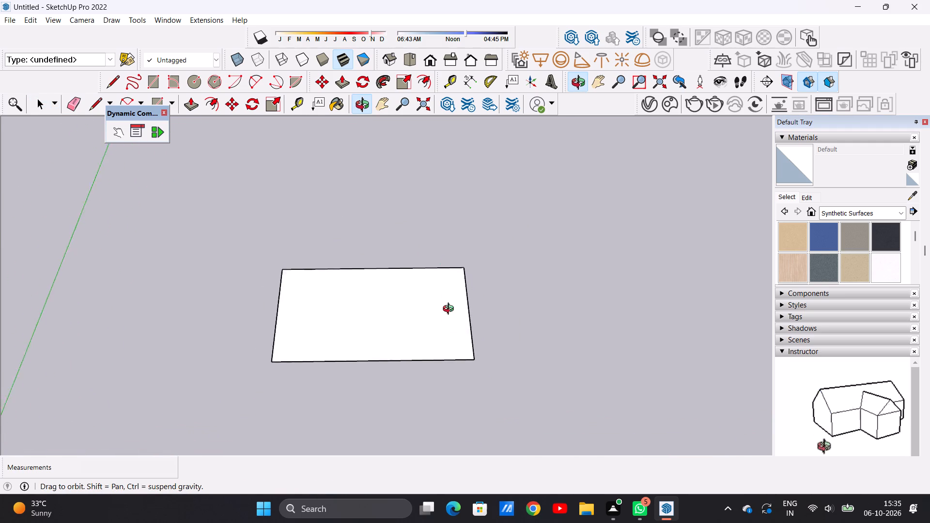
pyautogui.moveTo(450, 310); pyautogui.dragTo(448, 375, button='middle')
pyautogui.click(414, 57)
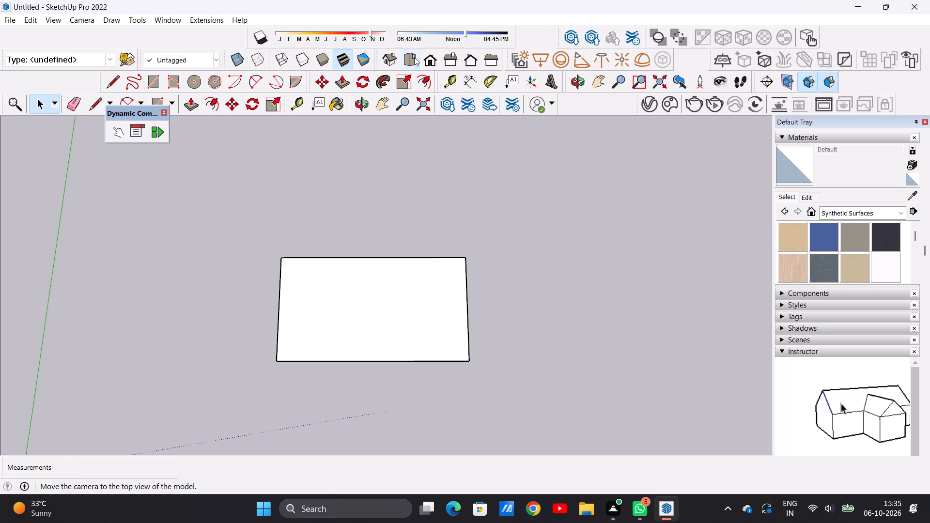
pyautogui.scroll(3, 527, 228)
pyautogui.press('r')
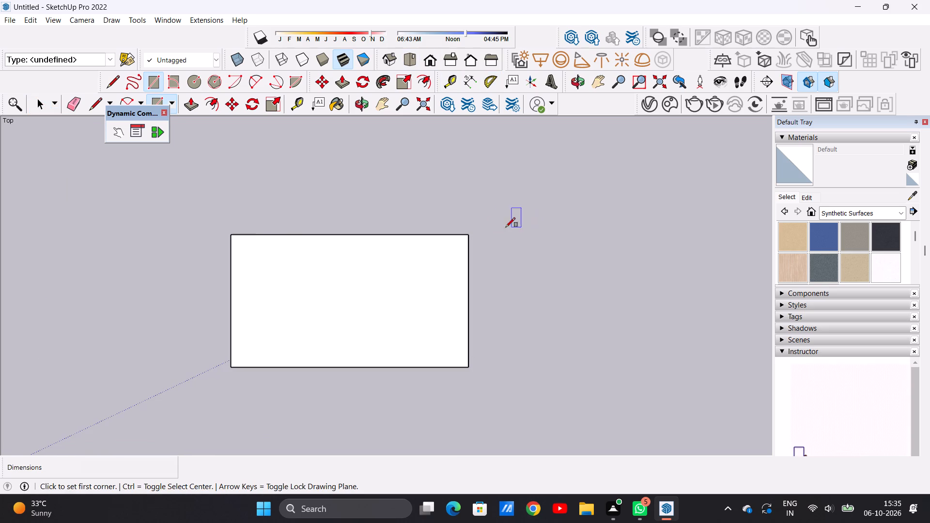
pyautogui.click(468, 238)
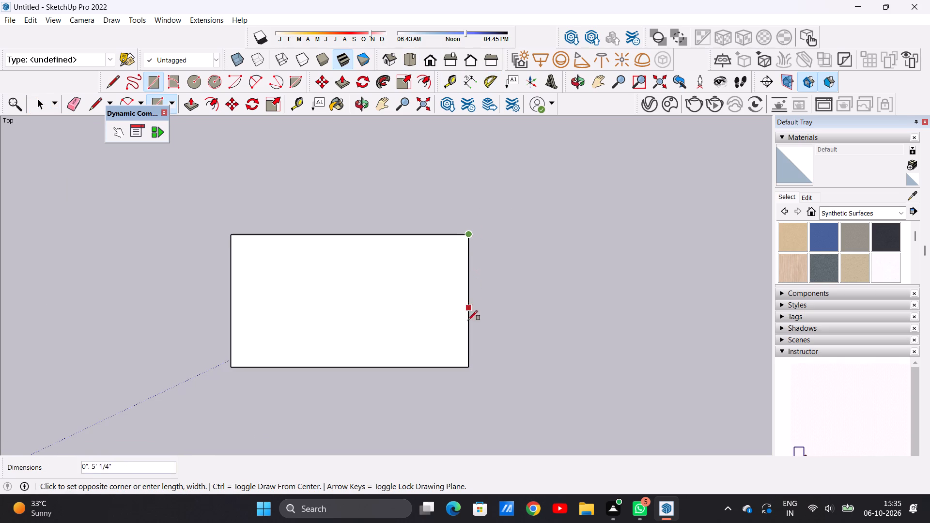
pyautogui.click(470, 365)
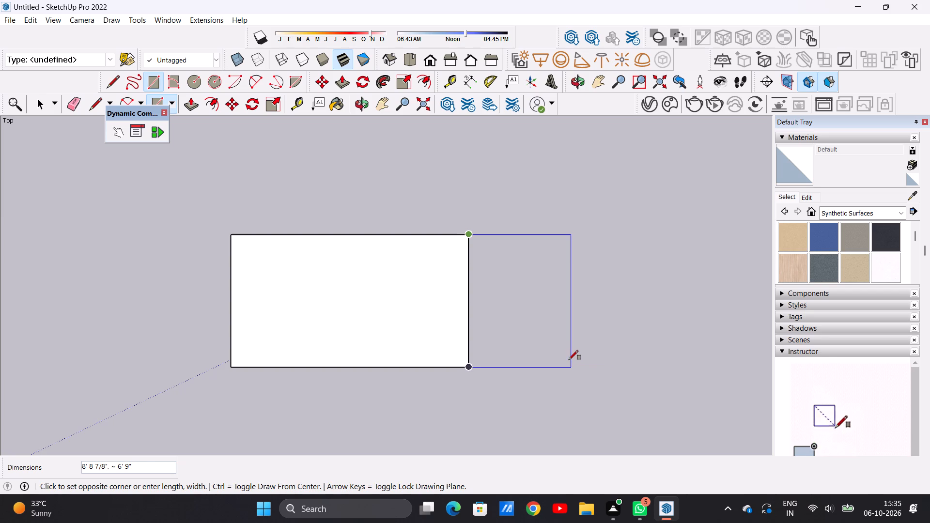
pyautogui.click(560, 356)
pyautogui.press('space')
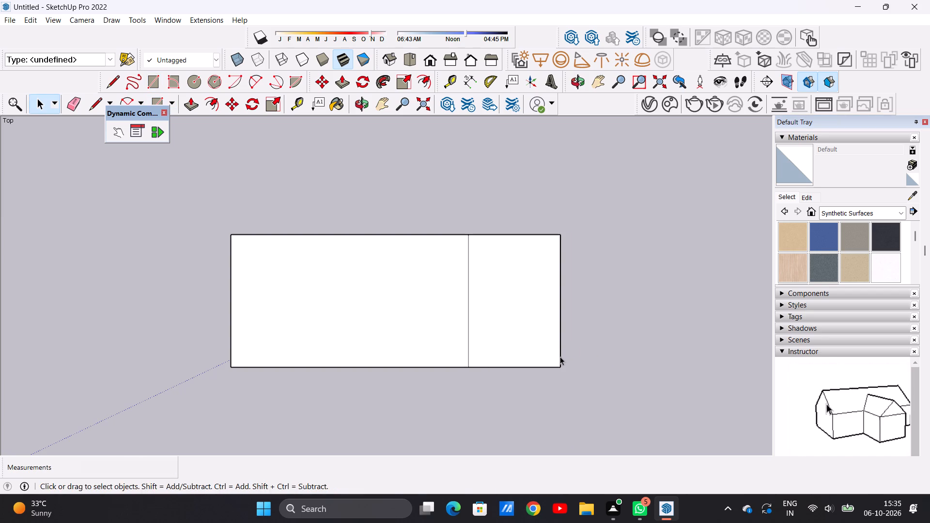
# Erase the shared edge between the two rectangles to merge them into one face.
pyautogui.write('E')
pyautogui.moveTo(464, 284); pyautogui.dragTo(472, 283)
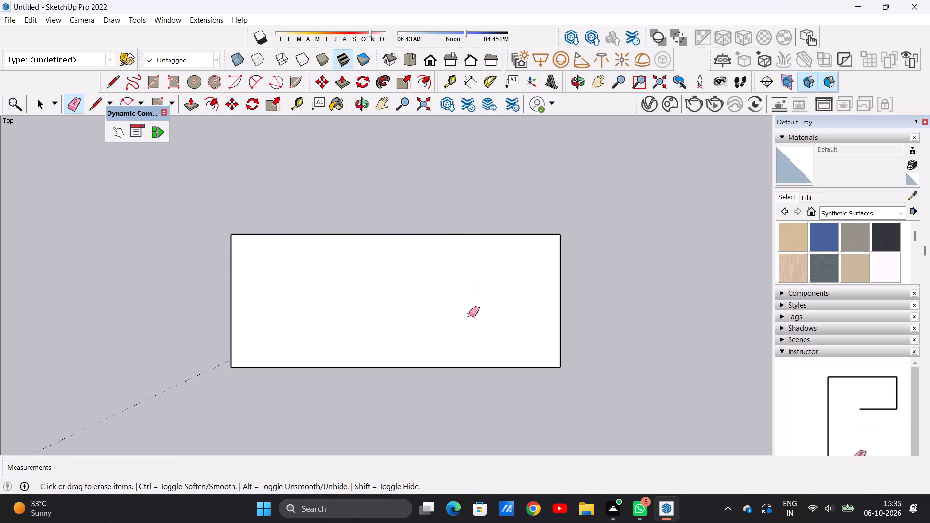
# Draw a rectangle about 21' 8 1/2" by 5' 6 5/8" extending the base's full long side in the positive green direction.
pyautogui.scroll(-3, 469, 316)
pyautogui.scroll(3, 478, 269)
pyautogui.press('r')
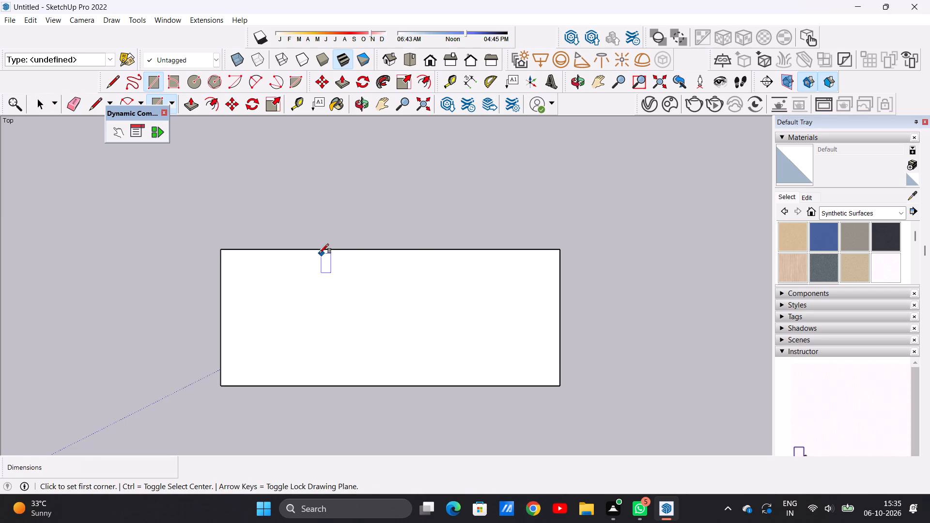
pyautogui.click(221, 248)
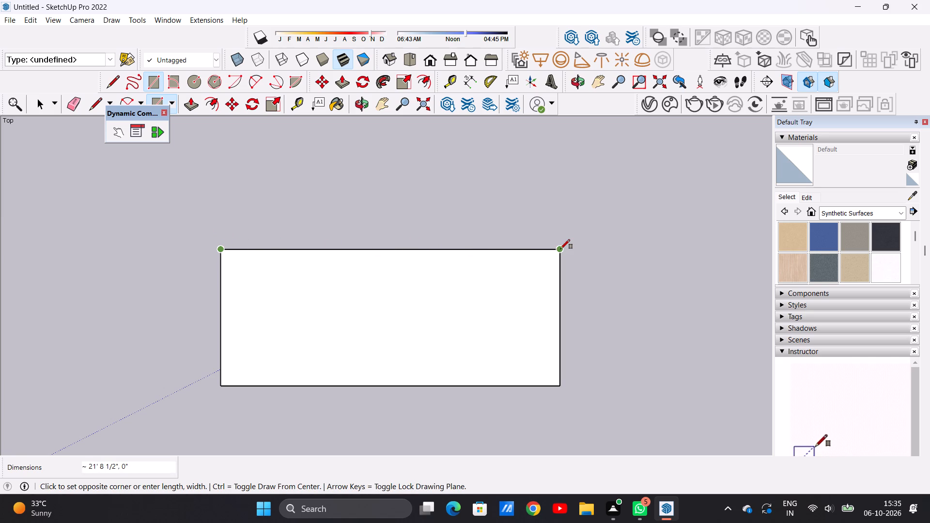
pyautogui.click(560, 249)
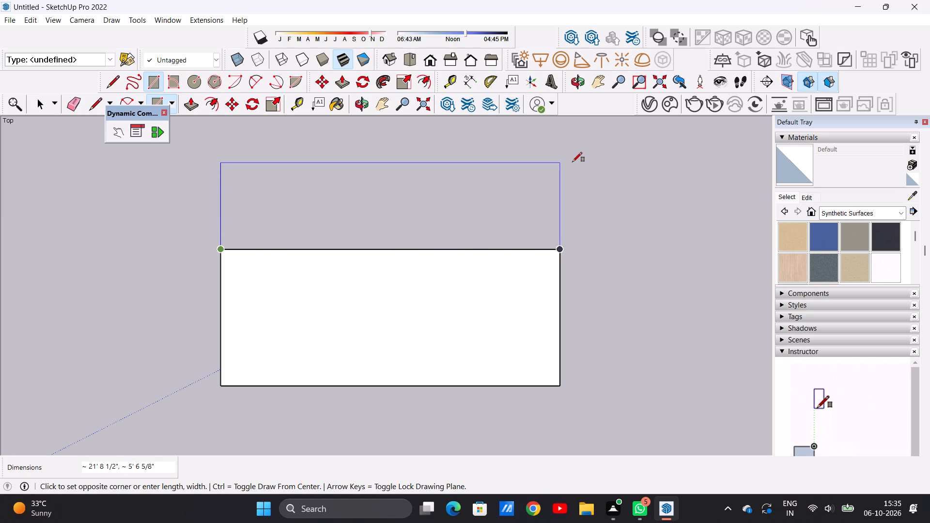
pyautogui.click(573, 162)
# Erase the shared long edge between the base and the new rectangle to merge them into one face.
pyautogui.press('space')
pyautogui.write('E')
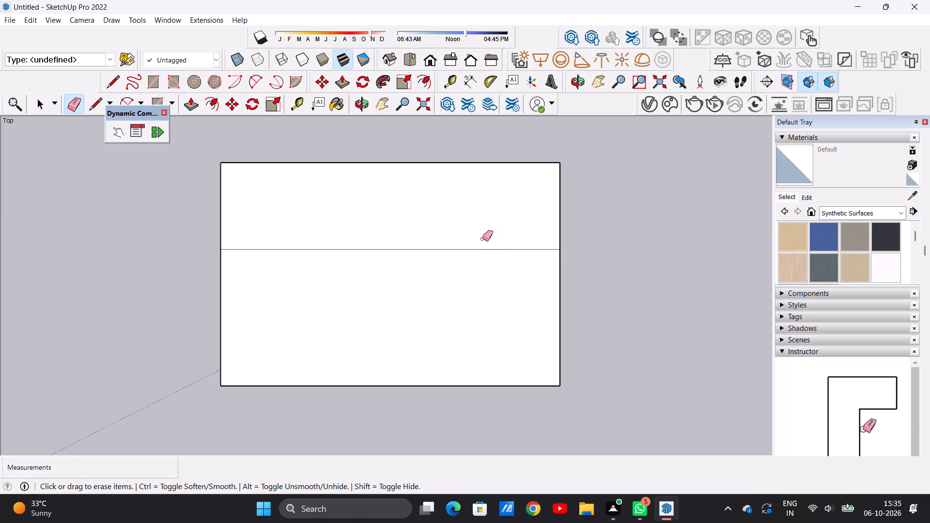
pyautogui.moveTo(483, 238); pyautogui.dragTo(486, 254)
pyautogui.scroll(-2, 486, 268)
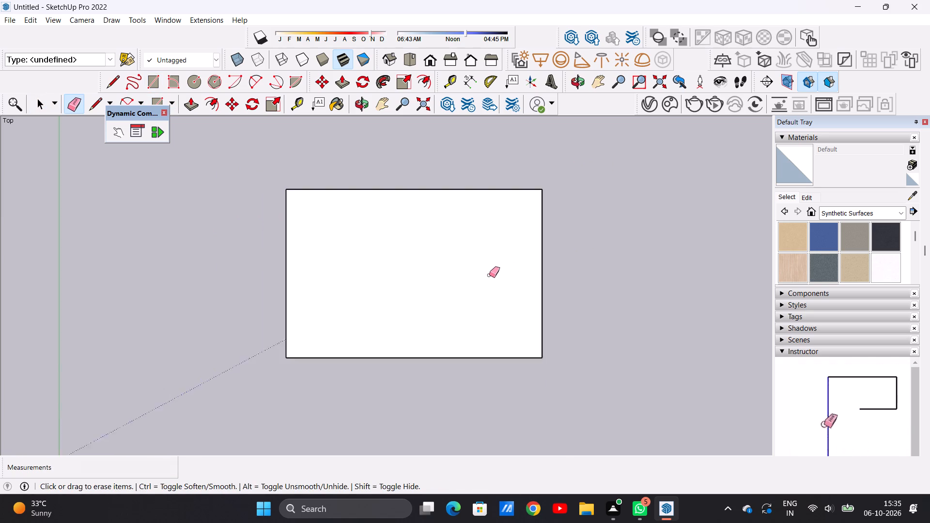
pyautogui.scroll(-5, 489, 275)
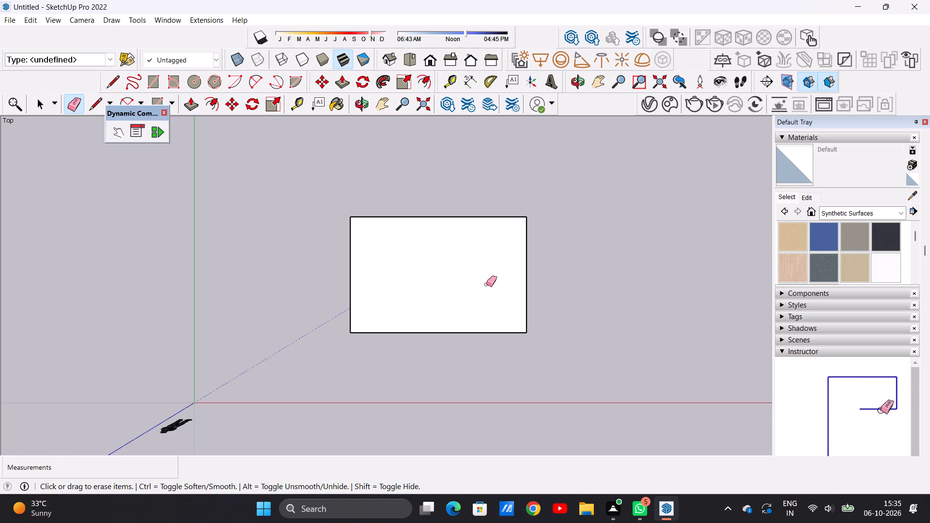
pyautogui.scroll(4, 491, 271)
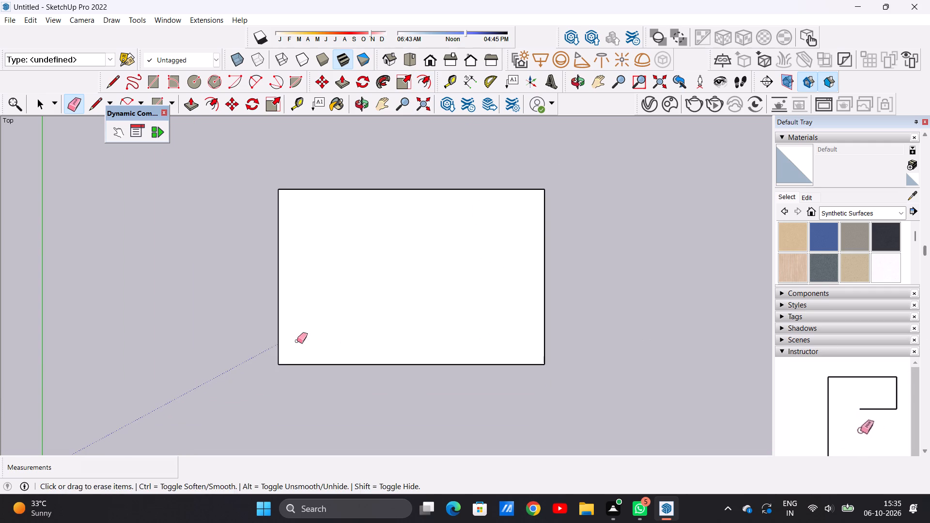
pyautogui.press('space')
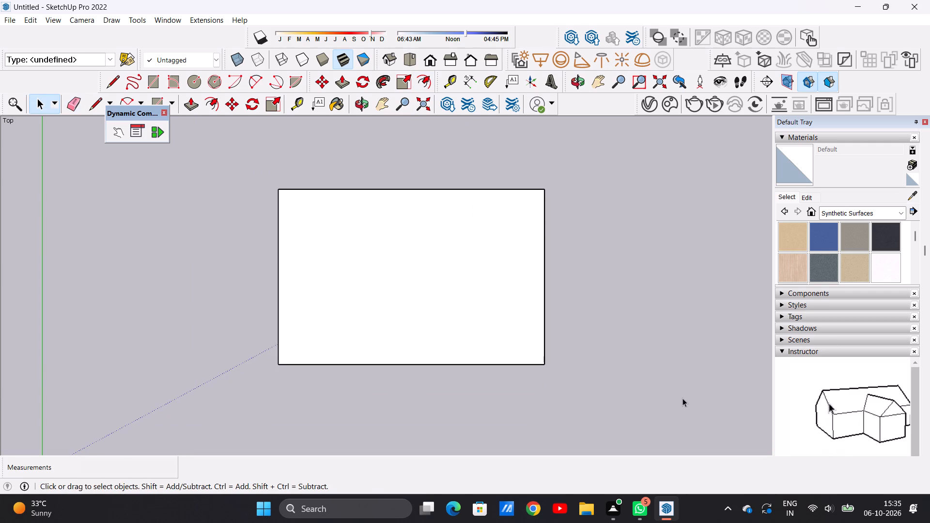
# Examine the enlarged rectangular footprint from above and from oblique angles.
pyautogui.scroll(-5, 387, 302)
pyautogui.scroll(3, 390, 304)
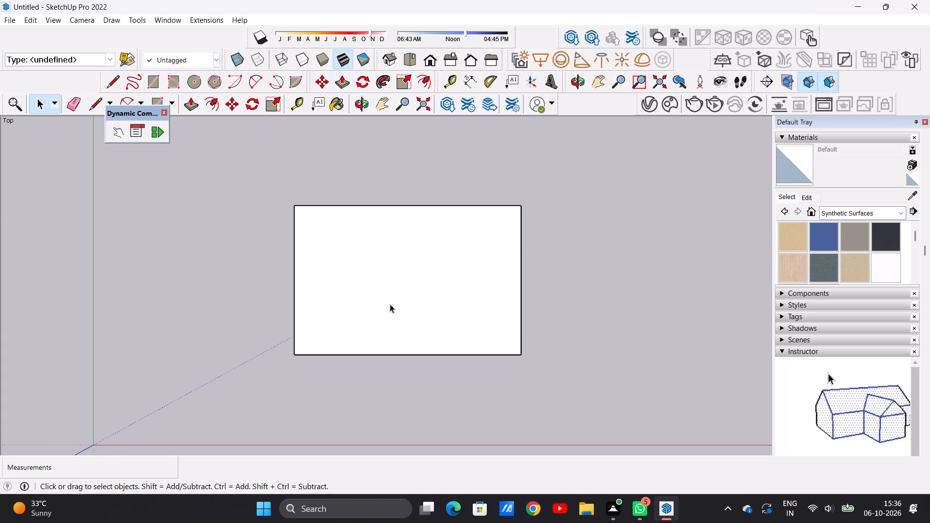
pyautogui.scroll(-2, 390, 304)
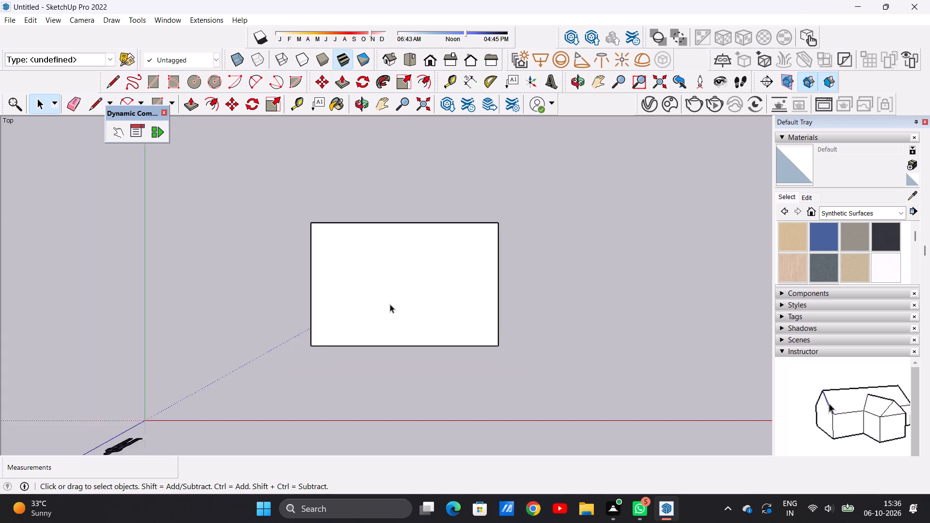
pyautogui.scroll(-3, 390, 304)
pyautogui.scroll(5, 390, 304)
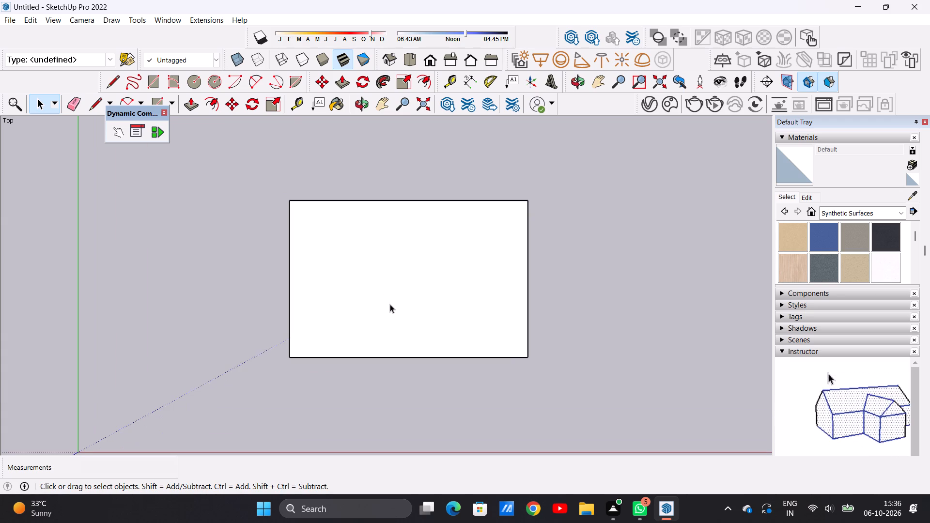
pyautogui.scroll(-3, 390, 304)
pyautogui.scroll(6, 444, 254)
pyautogui.scroll(-4, 445, 254)
pyautogui.moveTo(459, 296); pyautogui.dragTo(459, 260, button='middle')
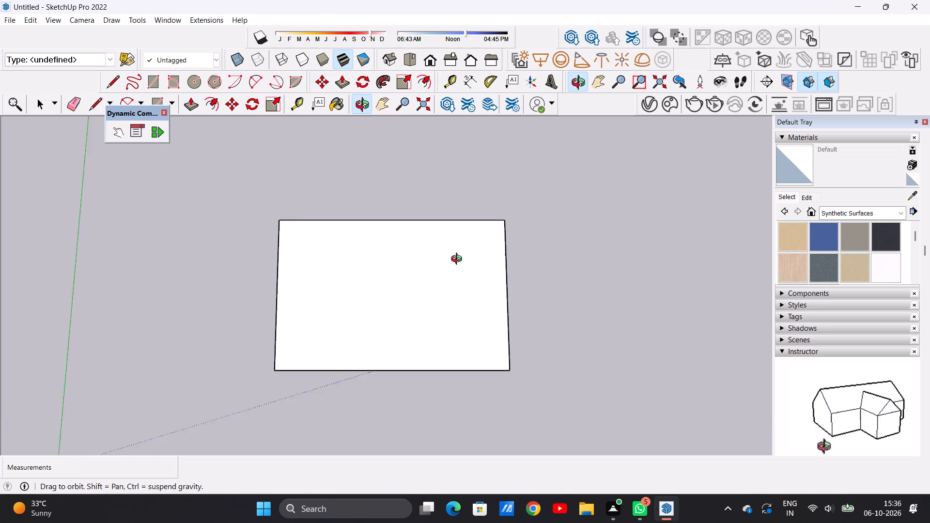
pyautogui.moveTo(459, 260); pyautogui.dragTo(459, 163, button='middle')
pyautogui.moveTo(461, 306); pyautogui.dragTo(452, 235, button='middle')
pyautogui.scroll(3, 438, 294)
pyautogui.scroll(-3, 438, 294)
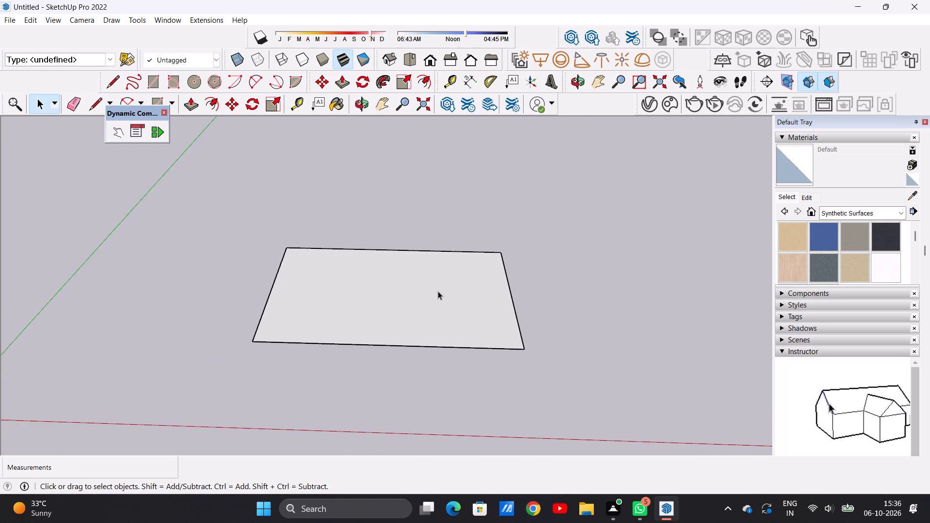
pyautogui.moveTo(438, 291); pyautogui.dragTo(444, 345, button='middle')
pyautogui.scroll(-3, 438, 324)
pyautogui.moveTo(438, 314); pyautogui.dragTo(432, 363, button='middle')
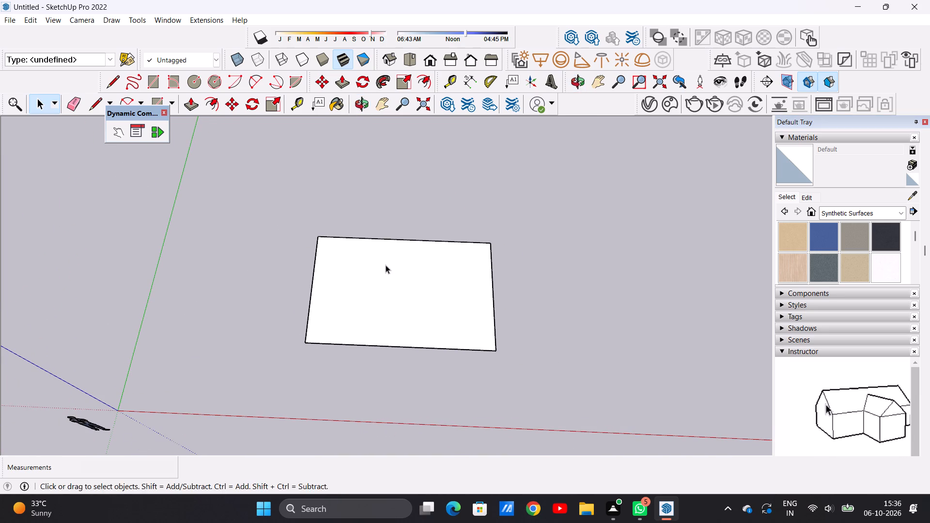
pyautogui.moveTo(376, 264); pyautogui.dragTo(375, 290, button='middle')
pyautogui.moveTo(346, 272); pyautogui.dragTo(345, 279, button='middle')
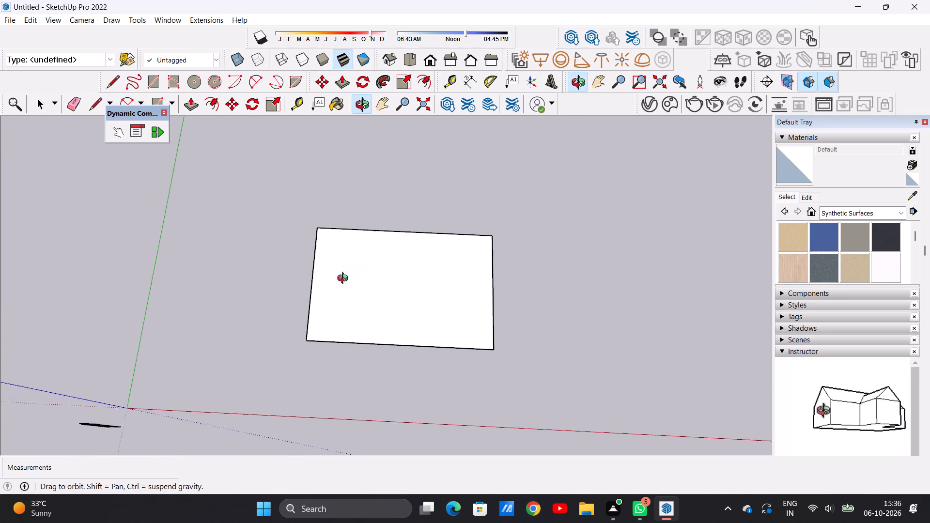
pyautogui.moveTo(345, 279); pyautogui.dragTo(359, 299, button='middle')
pyautogui.scroll(3, 383, 275)
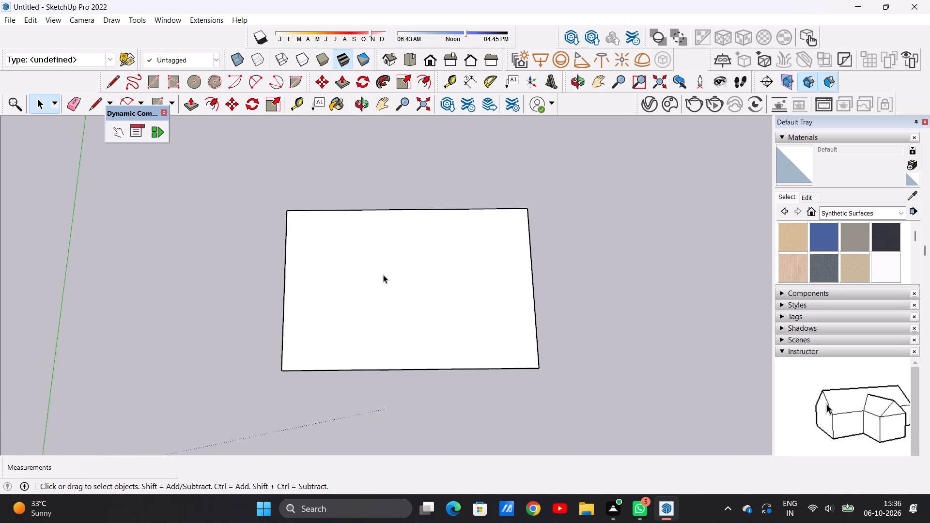
pyautogui.scroll(4, 383, 275)
pyautogui.scroll(-5, 383, 275)
pyautogui.scroll(5, 408, 216)
pyautogui.scroll(-7, 408, 216)
pyautogui.scroll(2, 418, 214)
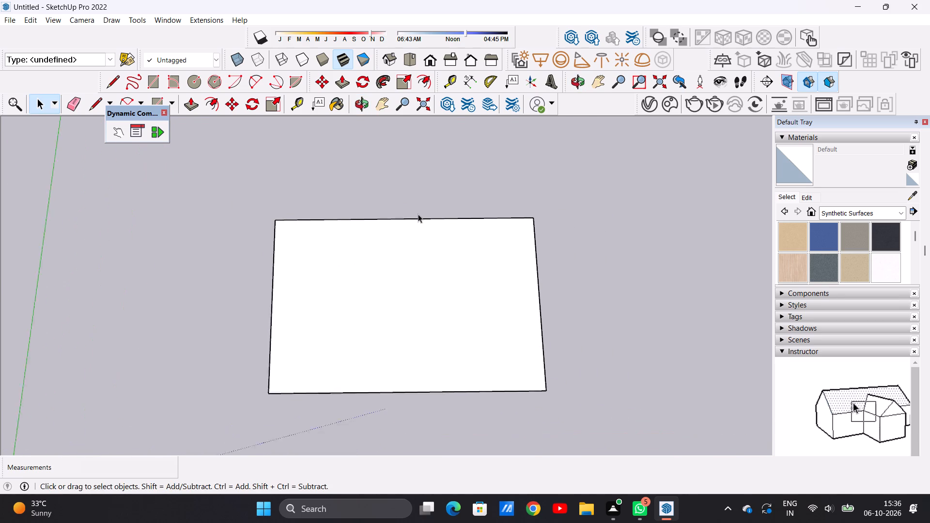
pyautogui.scroll(2, 418, 214)
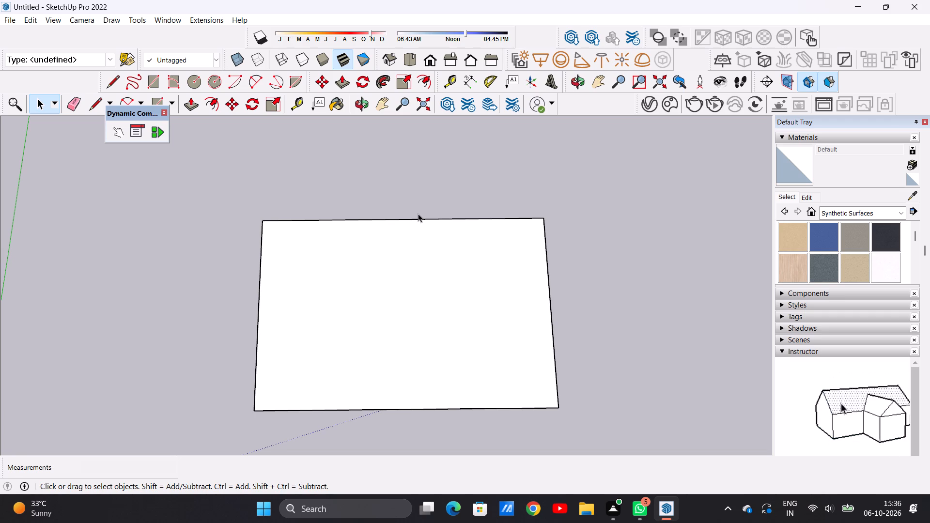
pyautogui.scroll(-5, 412, 224)
pyautogui.scroll(4, 415, 248)
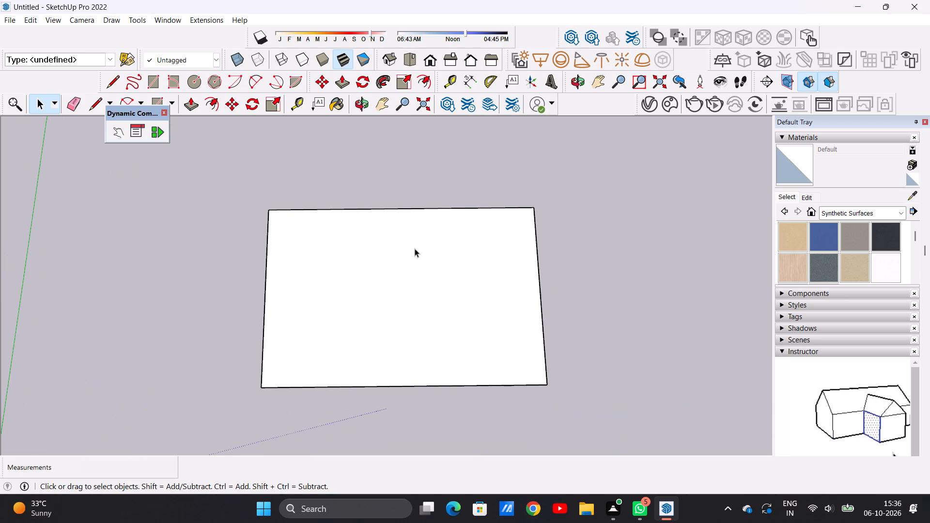
pyautogui.scroll(-4, 416, 248)
pyautogui.scroll(2, 437, 261)
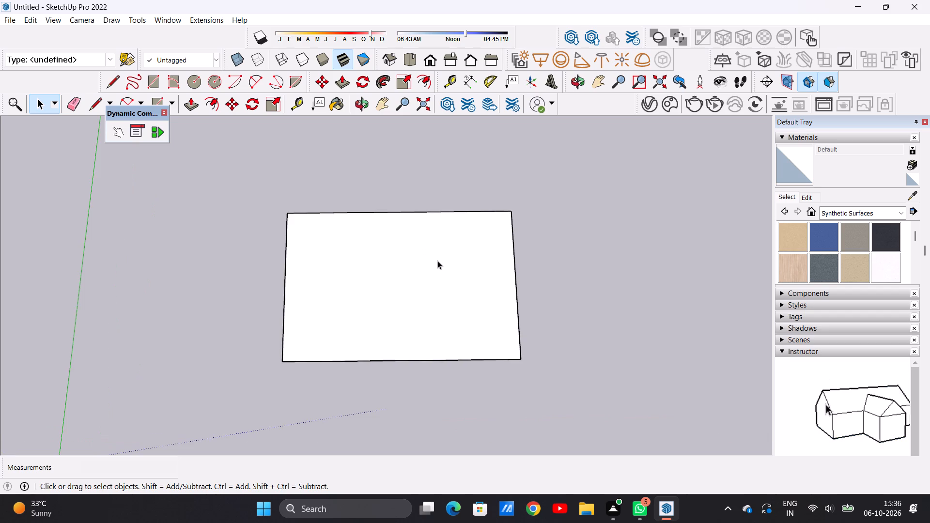
pyautogui.scroll(-3, 437, 261)
pyautogui.scroll(1, 437, 261)
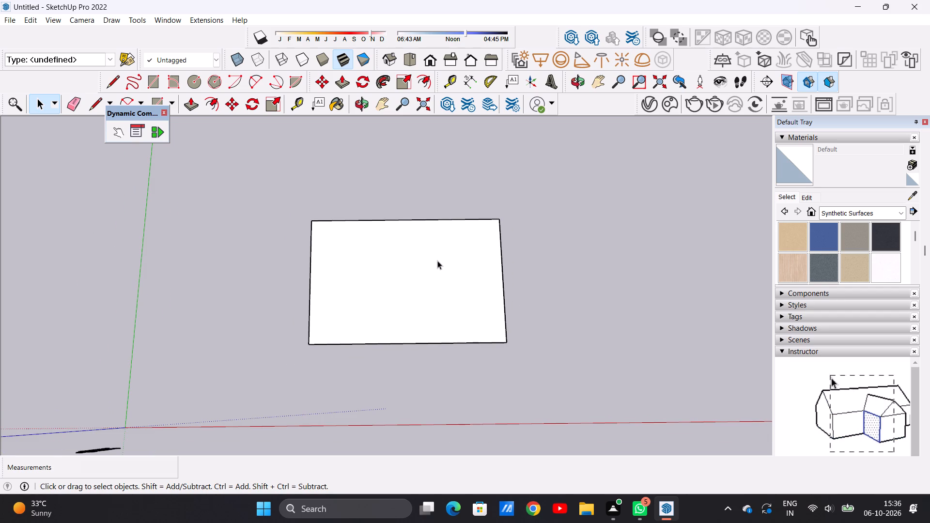
pyautogui.scroll(4, 420, 255)
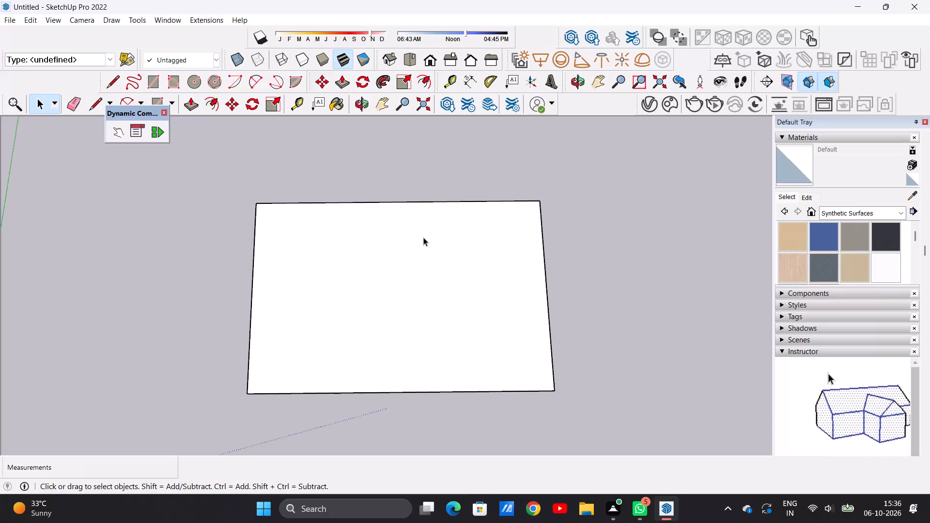
pyautogui.scroll(5, 424, 237)
pyautogui.scroll(-9, 424, 237)
pyautogui.scroll(3, 442, 242)
pyautogui.scroll(-7, 439, 241)
pyautogui.scroll(4, 450, 225)
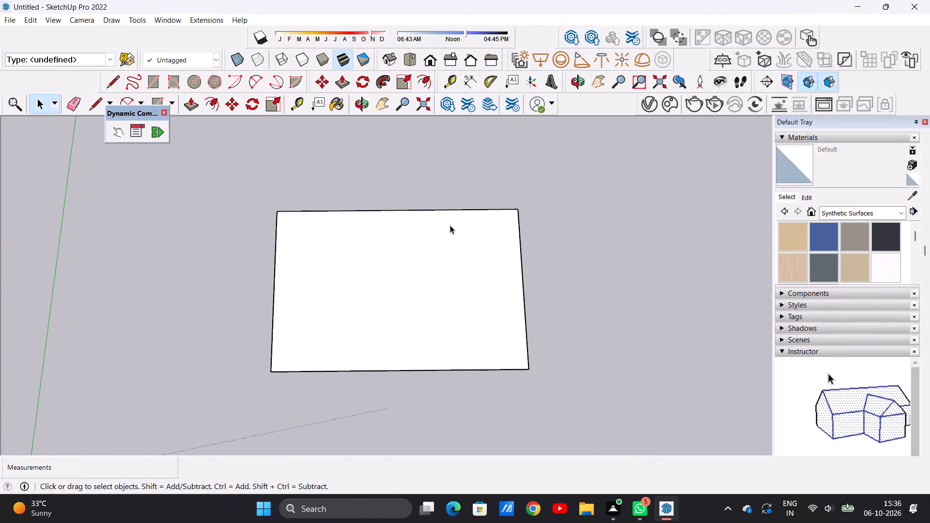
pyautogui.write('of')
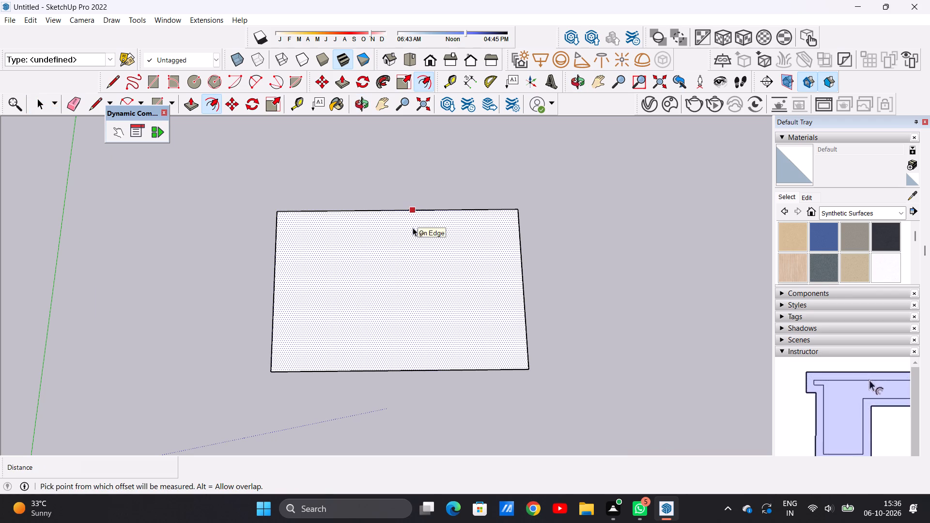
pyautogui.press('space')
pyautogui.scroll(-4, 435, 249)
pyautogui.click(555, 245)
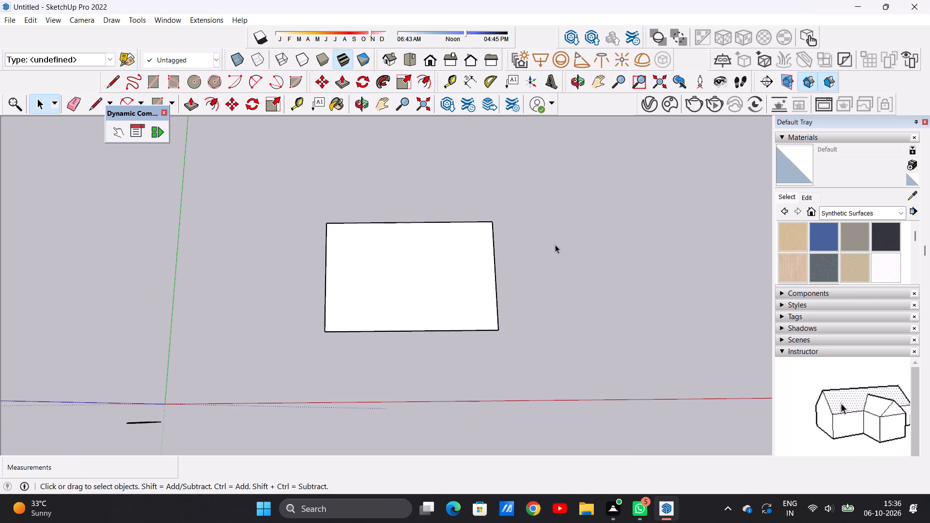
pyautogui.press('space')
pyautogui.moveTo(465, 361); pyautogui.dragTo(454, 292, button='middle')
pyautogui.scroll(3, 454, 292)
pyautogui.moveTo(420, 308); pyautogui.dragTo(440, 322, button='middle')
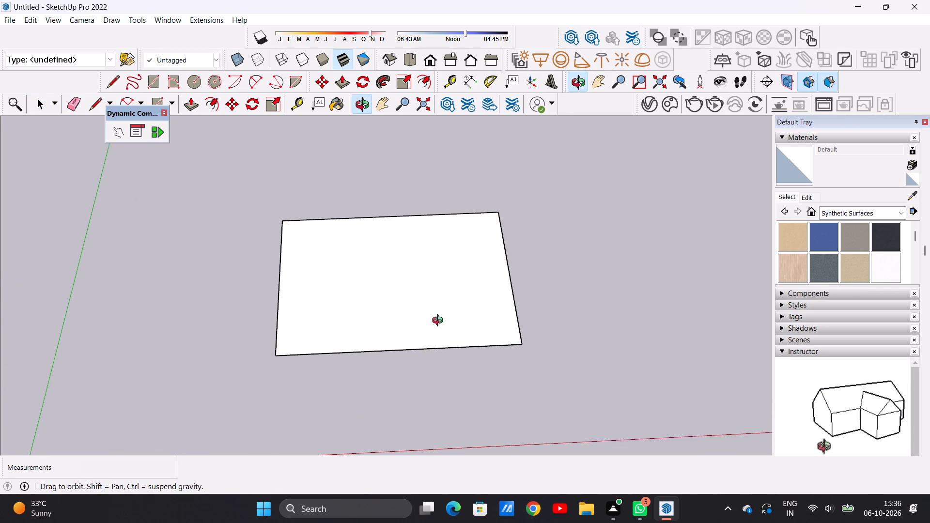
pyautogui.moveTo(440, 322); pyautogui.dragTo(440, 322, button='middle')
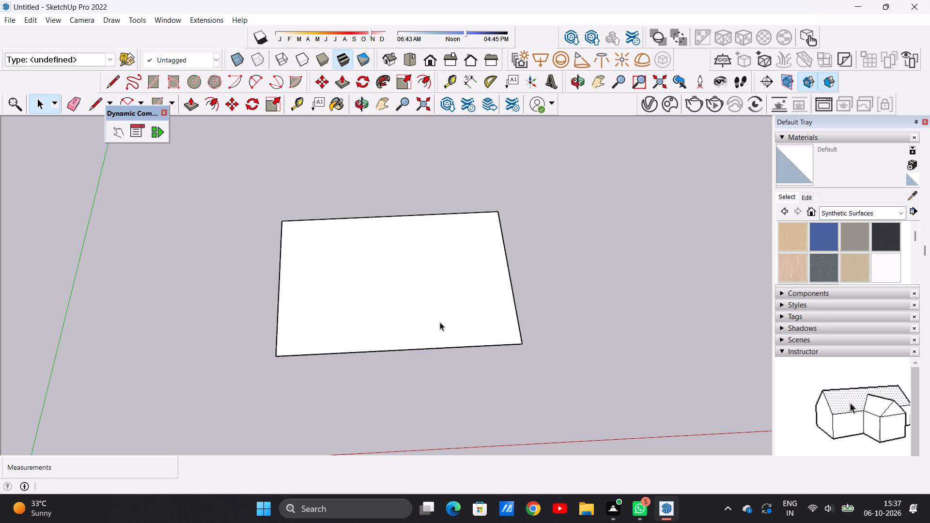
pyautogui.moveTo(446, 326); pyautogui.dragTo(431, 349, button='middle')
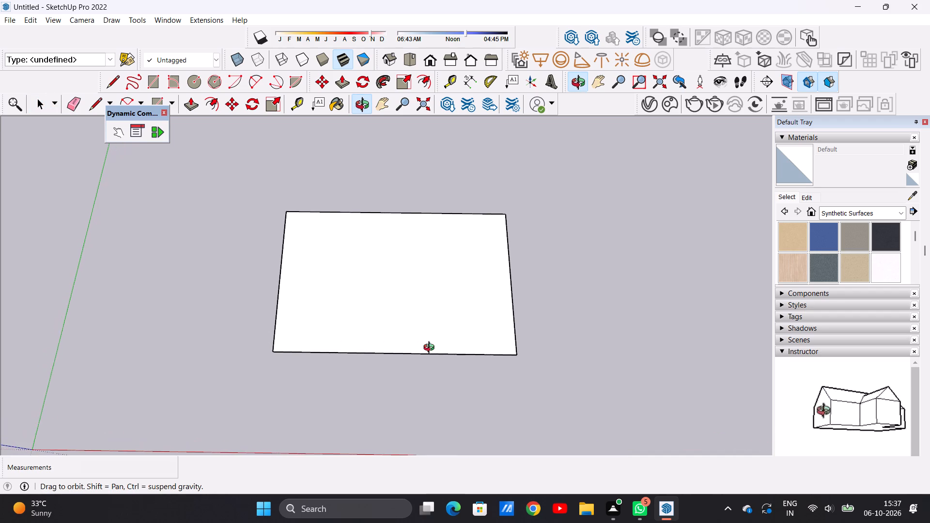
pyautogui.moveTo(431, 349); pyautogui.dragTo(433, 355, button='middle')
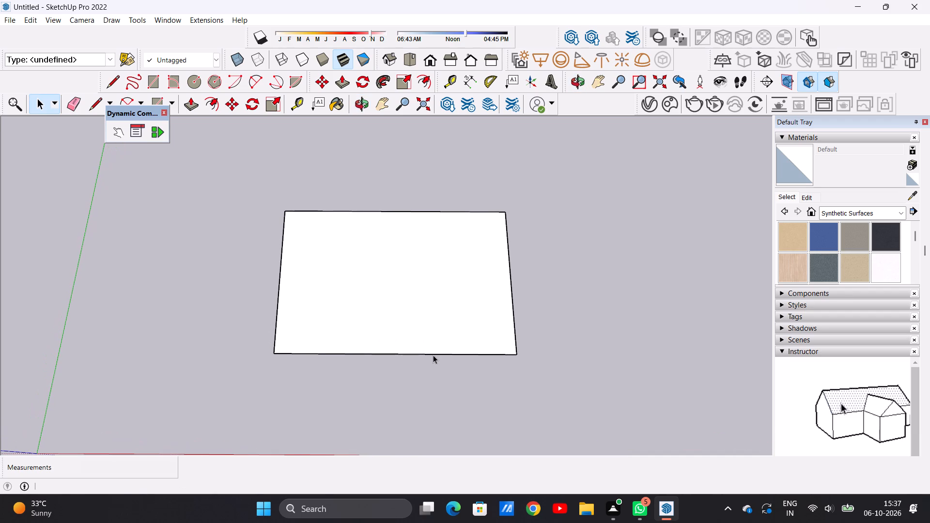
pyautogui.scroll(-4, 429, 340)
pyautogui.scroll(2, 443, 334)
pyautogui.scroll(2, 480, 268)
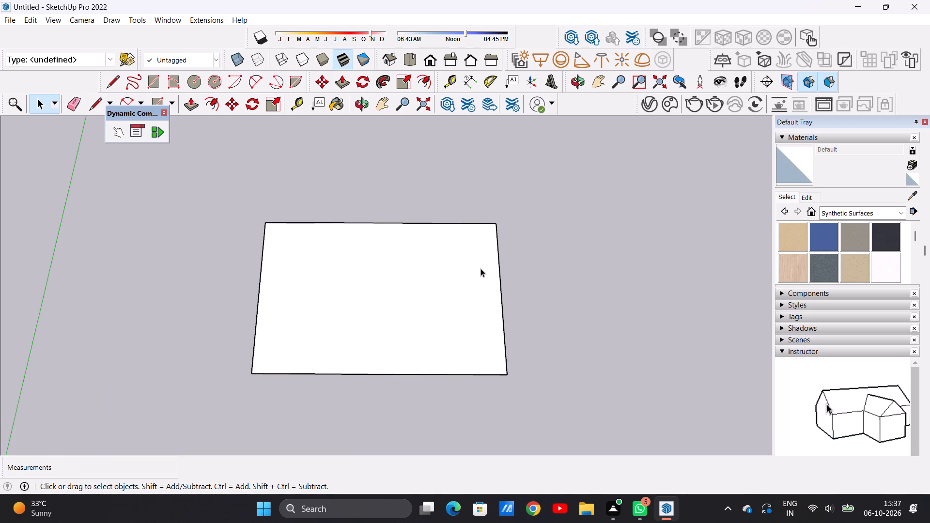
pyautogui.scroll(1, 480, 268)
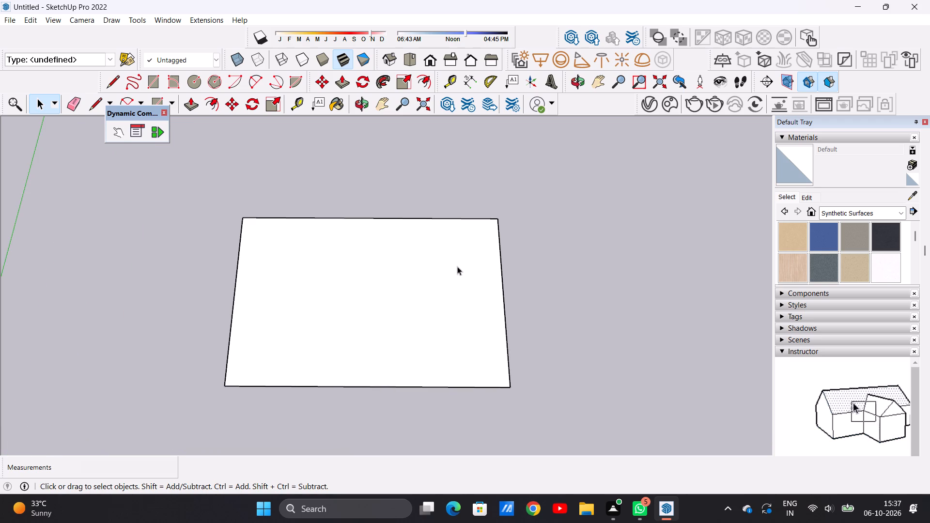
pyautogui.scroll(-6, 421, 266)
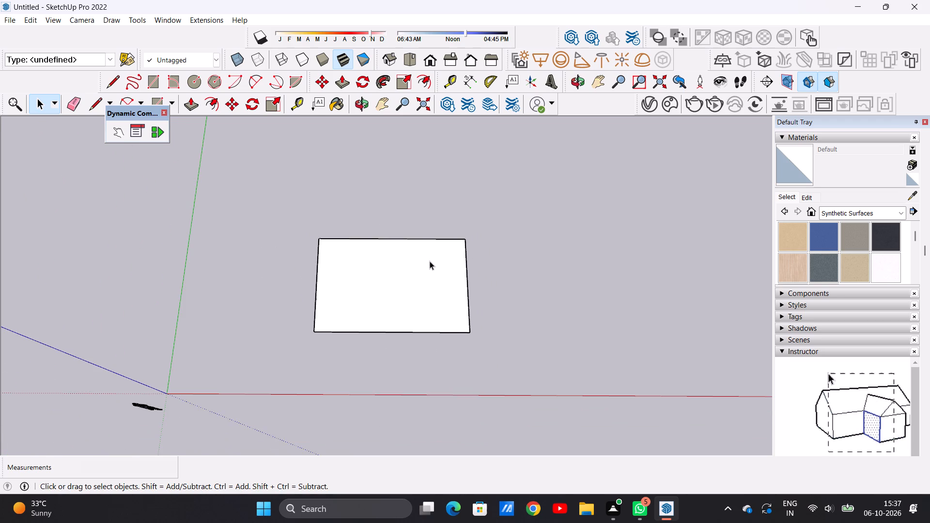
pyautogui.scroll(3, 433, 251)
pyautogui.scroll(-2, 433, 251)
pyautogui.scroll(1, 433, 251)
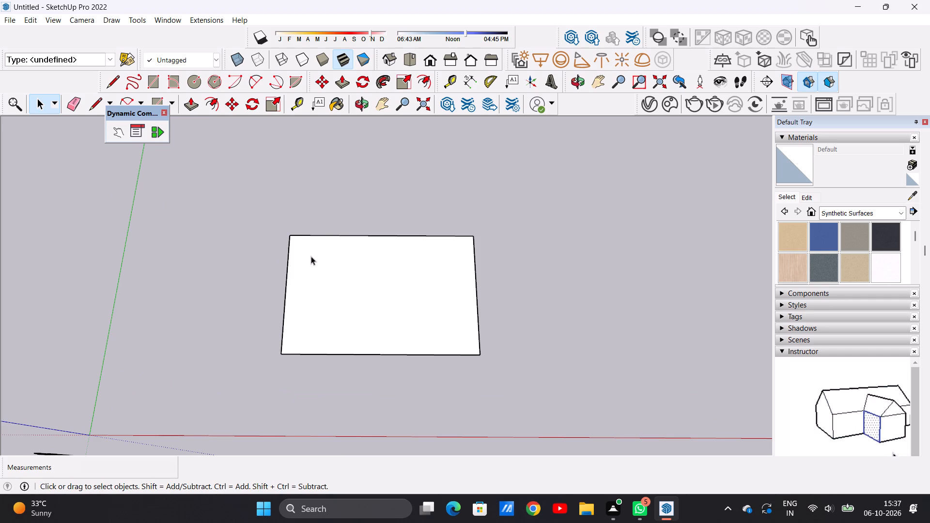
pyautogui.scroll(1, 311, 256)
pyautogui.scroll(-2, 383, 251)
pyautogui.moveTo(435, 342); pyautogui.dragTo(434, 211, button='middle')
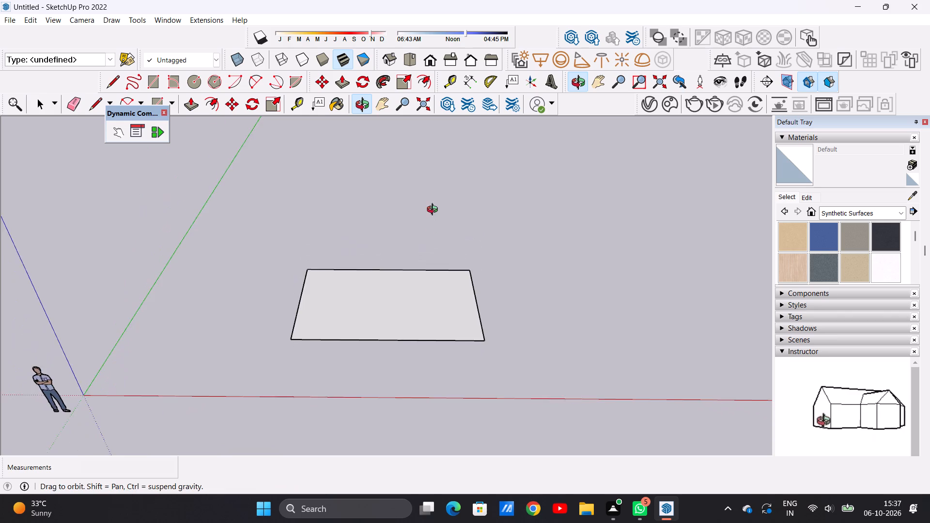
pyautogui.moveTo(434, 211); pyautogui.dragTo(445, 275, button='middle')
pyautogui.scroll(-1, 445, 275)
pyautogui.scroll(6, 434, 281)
# Push/Pull the merged rectangular face upward 9" to form a slab.
pyautogui.write('of')
pyautogui.scroll(-2, 452, 283)
pyautogui.moveTo(486, 305); pyautogui.dragTo(478, 310, button='middle')
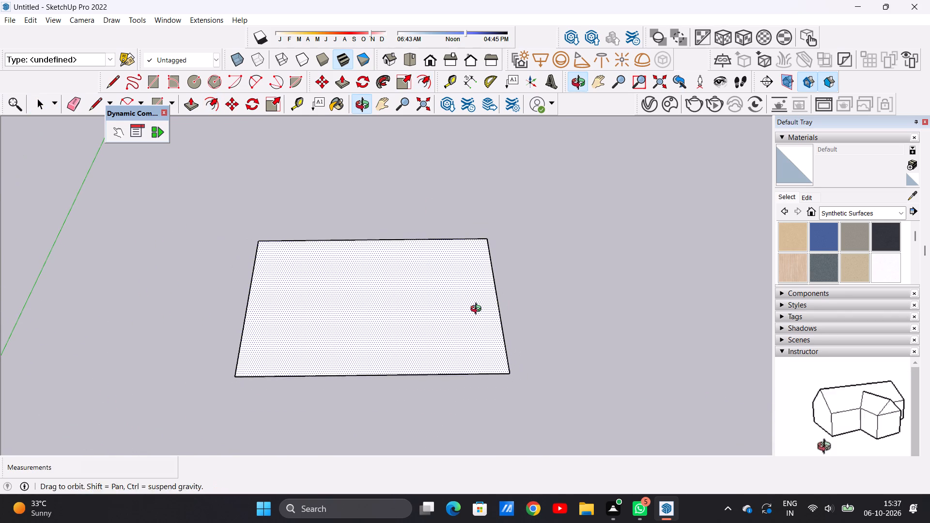
pyautogui.moveTo(478, 310); pyautogui.dragTo(477, 311, button='middle')
pyautogui.press('space')
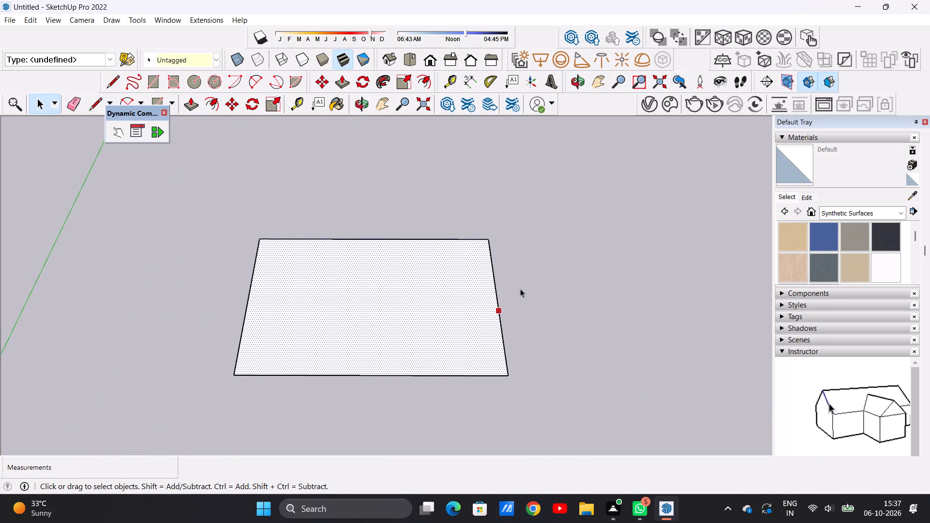
pyautogui.click(520, 289)
pyautogui.click(520, 289)
pyautogui.press('space')
pyautogui.press('space')
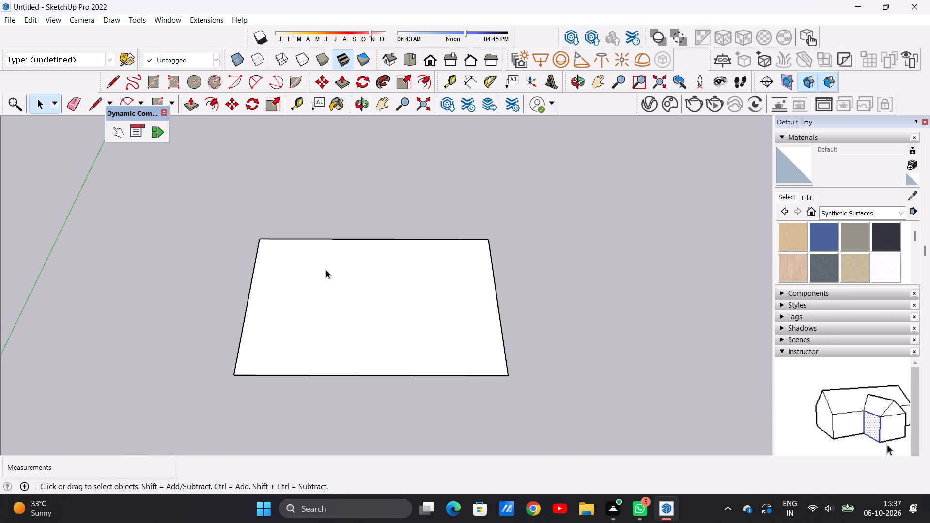
pyautogui.scroll(2, 328, 270)
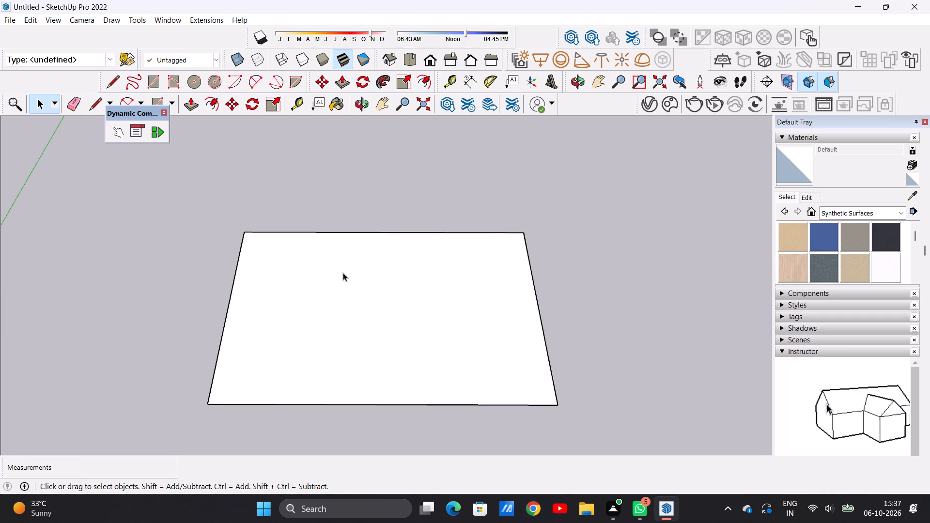
pyautogui.press('p')
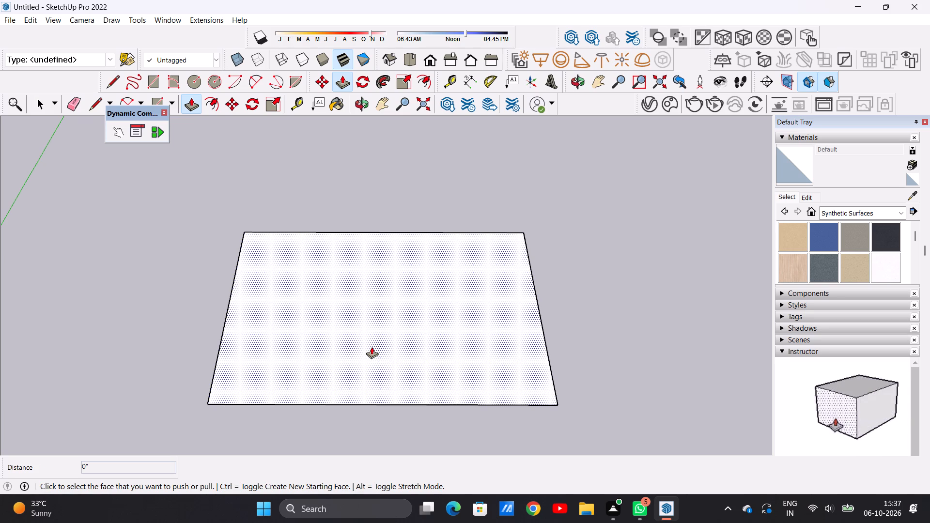
pyautogui.click(372, 347)
pyautogui.press('9')
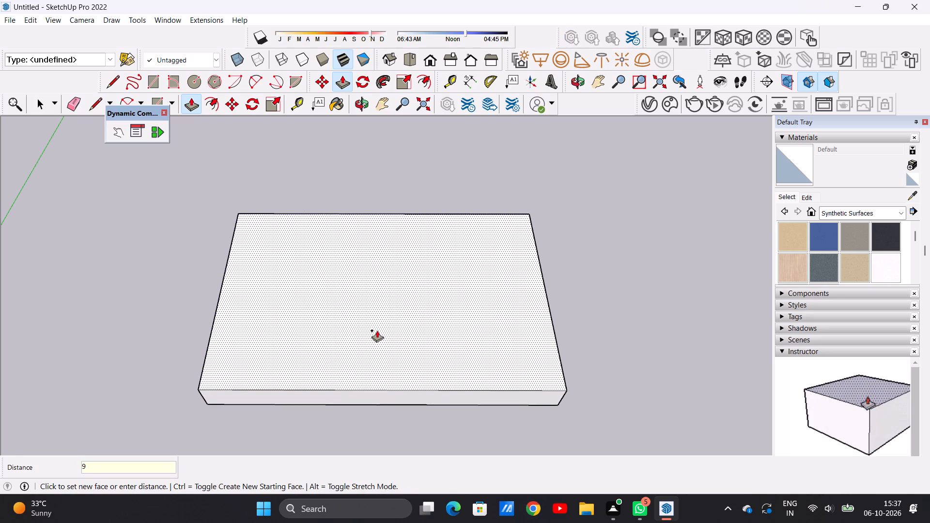
pyautogui.hotkey('shift', '"')
pyautogui.press('Return')
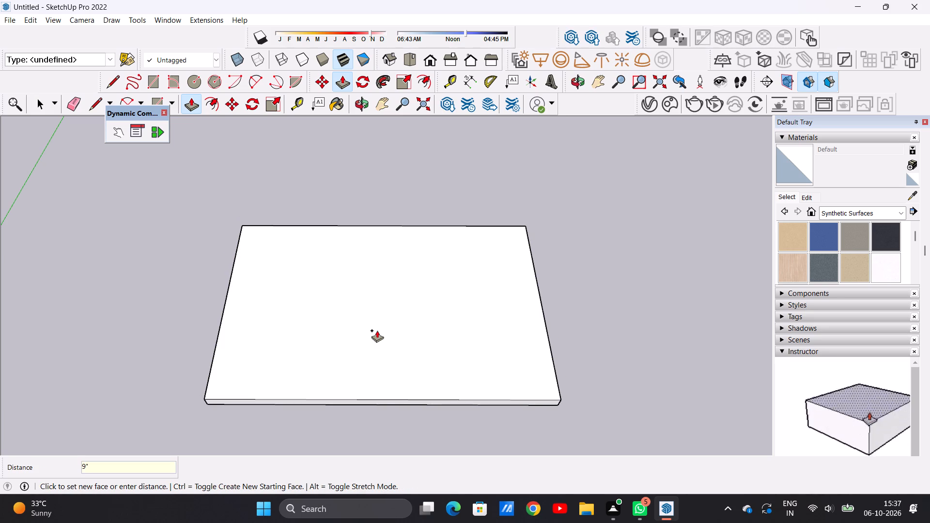
pyautogui.press('space')
# Examine the extruded slab's top face and edge thickness from several angles and distances.
pyautogui.scroll(-6, 377, 330)
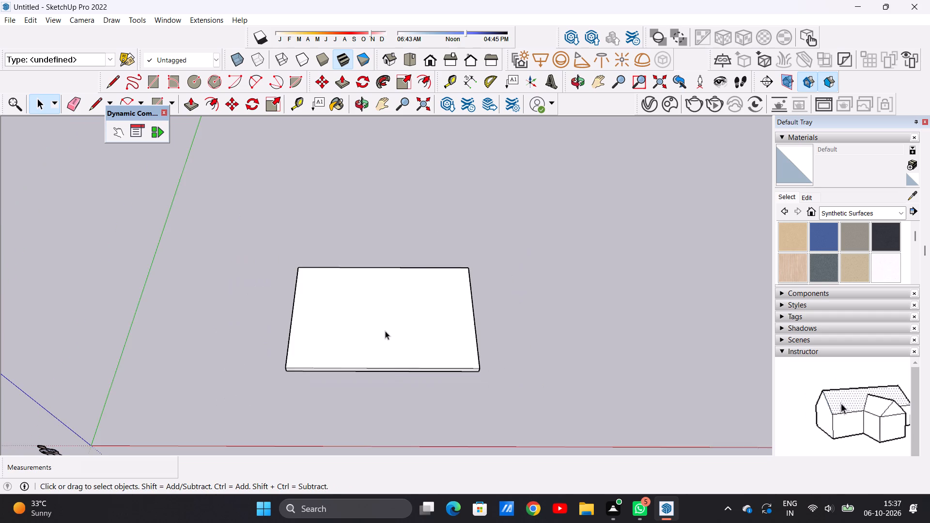
pyautogui.moveTo(393, 376); pyautogui.dragTo(398, 323, button='middle')
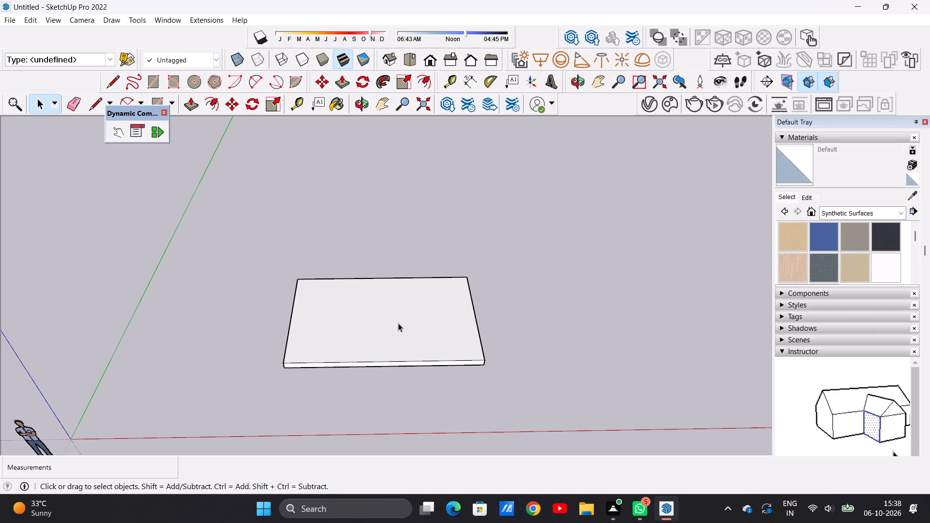
pyautogui.scroll(-5, 399, 323)
pyautogui.scroll(7, 400, 324)
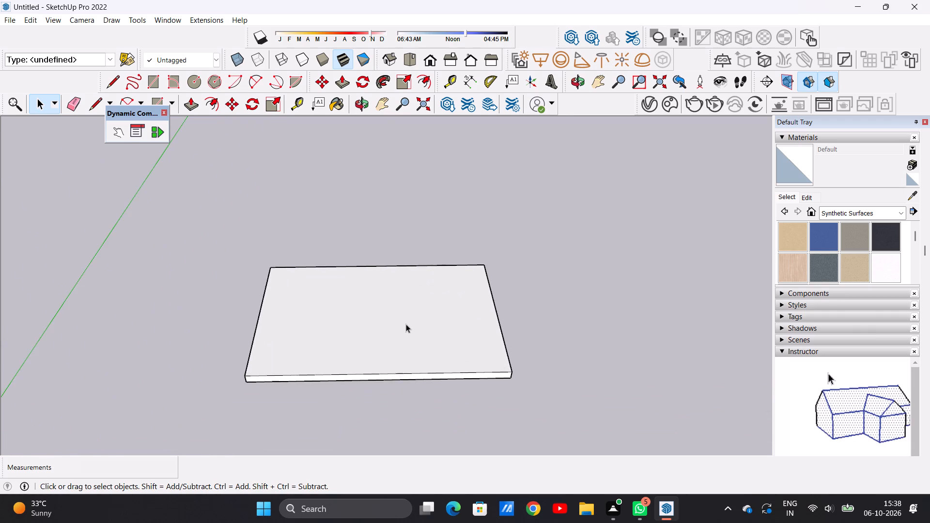
pyautogui.moveTo(416, 317); pyautogui.dragTo(417, 358, button='middle')
pyautogui.scroll(-5, 352, 363)
pyautogui.scroll(3, 428, 300)
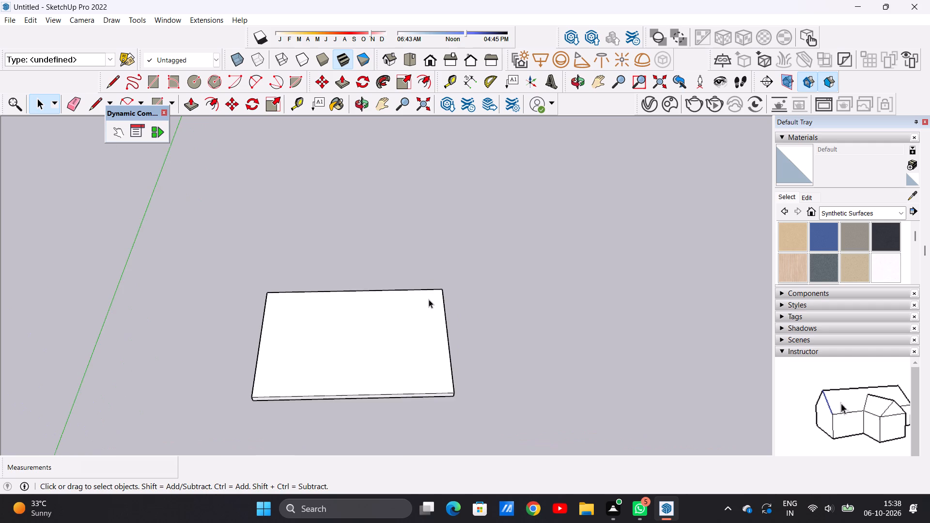
pyautogui.scroll(4, 429, 299)
pyautogui.scroll(-5, 423, 299)
pyautogui.moveTo(424, 299); pyautogui.dragTo(417, 351, button='middle')
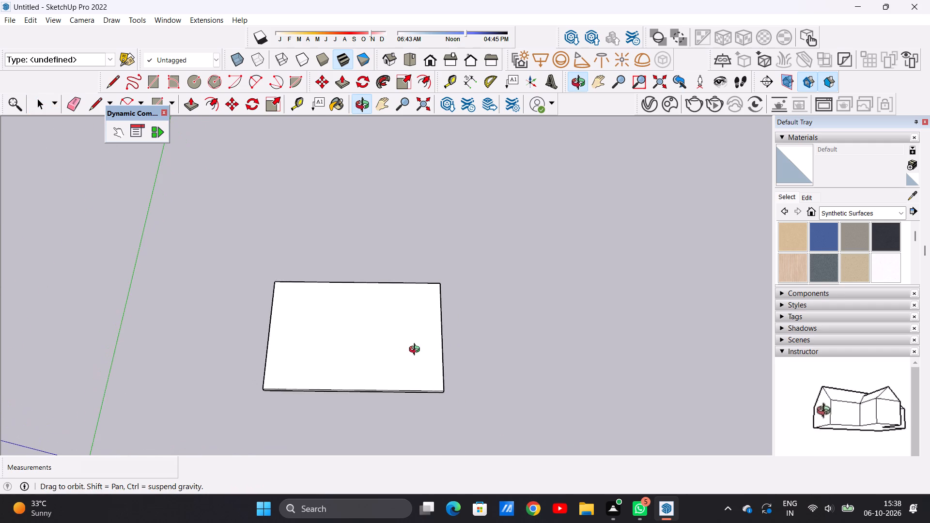
pyautogui.moveTo(417, 351); pyautogui.dragTo(422, 359, button='middle')
pyautogui.scroll(4, 432, 301)
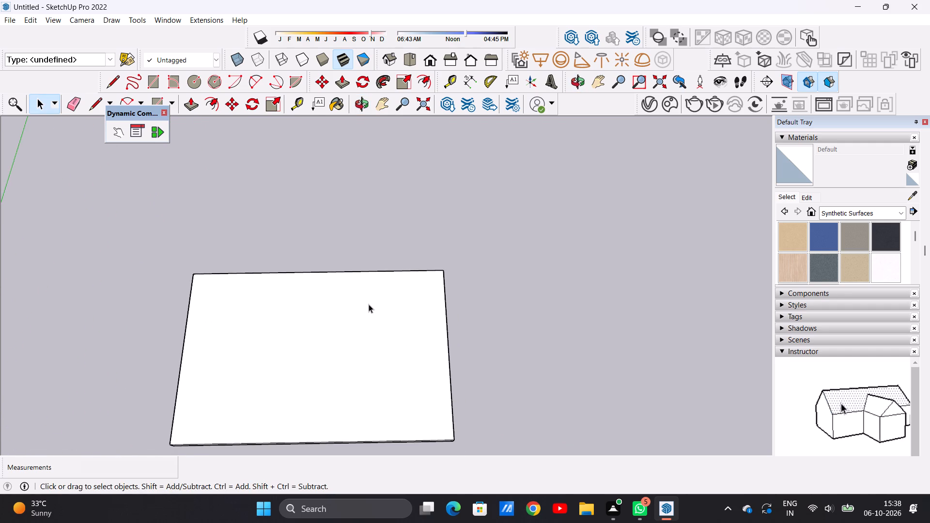
pyautogui.scroll(-4, 370, 304)
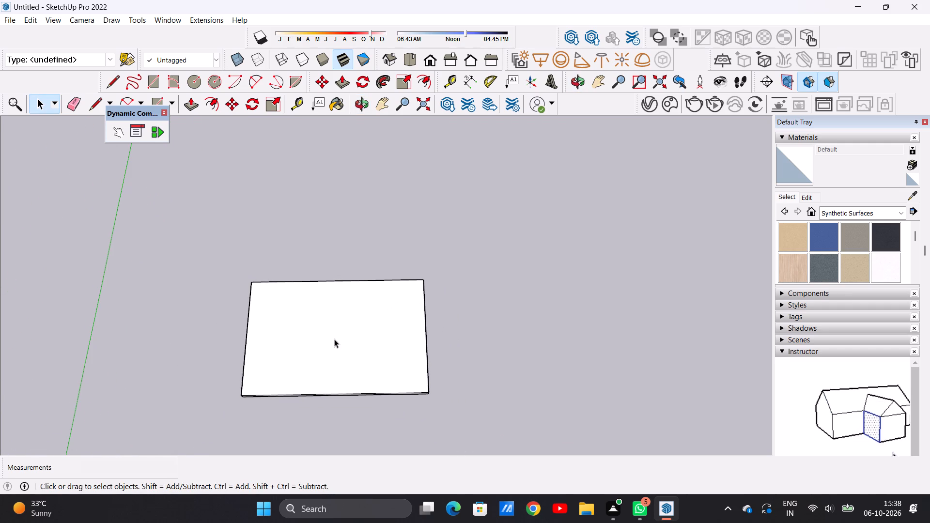
pyautogui.scroll(-2, 391, 307)
pyautogui.moveTo(328, 381); pyautogui.dragTo(330, 347, button='middle')
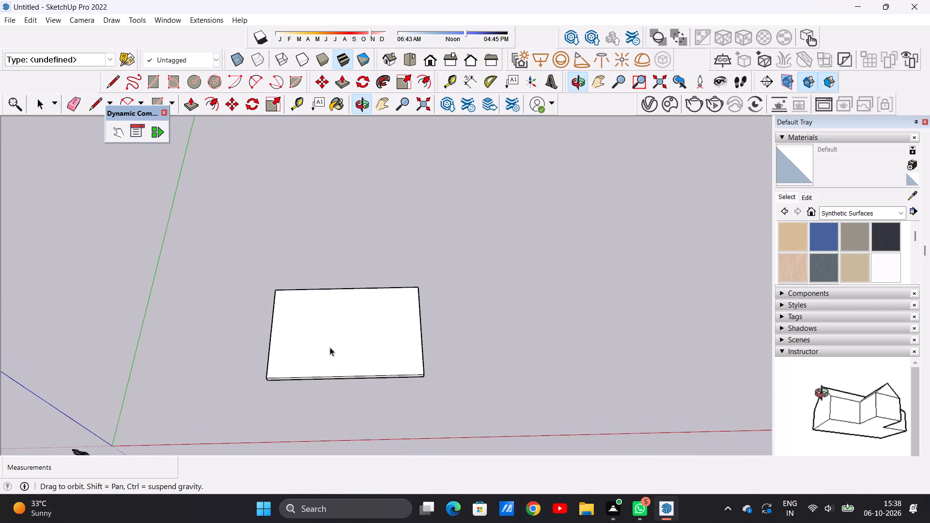
pyautogui.moveTo(330, 347); pyautogui.dragTo(330, 345, button='middle')
pyautogui.moveTo(327, 353); pyautogui.dragTo(323, 404, button='middle')
pyautogui.scroll(3, 369, 319)
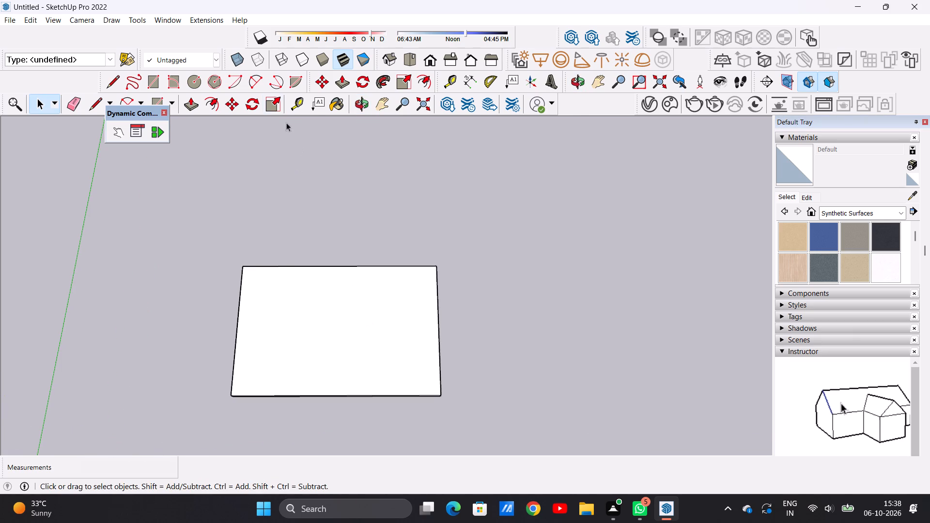
# Offset the slab's top face outline inward by about 10 1/2".
pyautogui.click(214, 104)
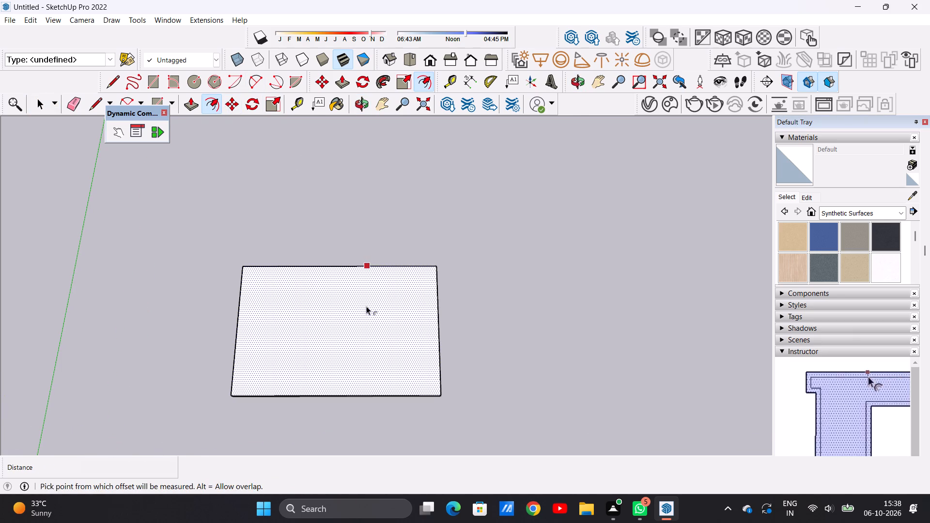
pyautogui.click(366, 306)
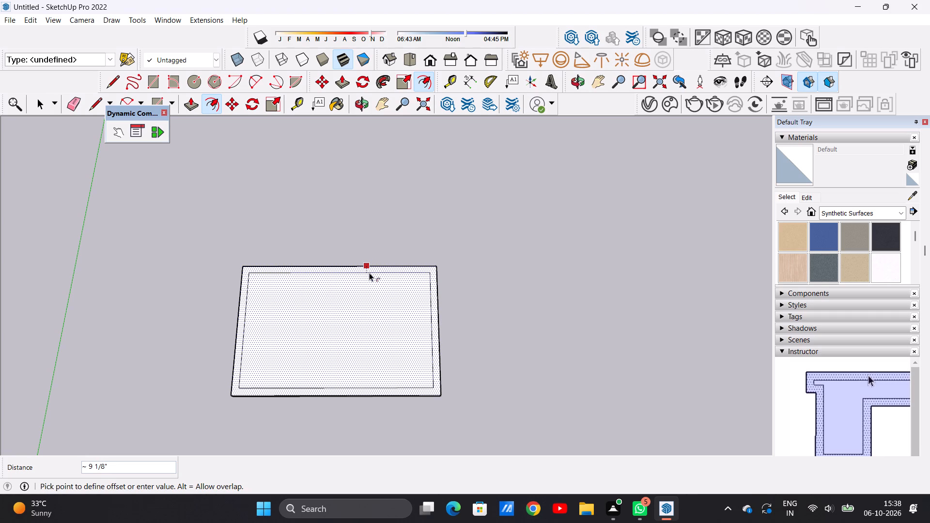
pyautogui.click(370, 274)
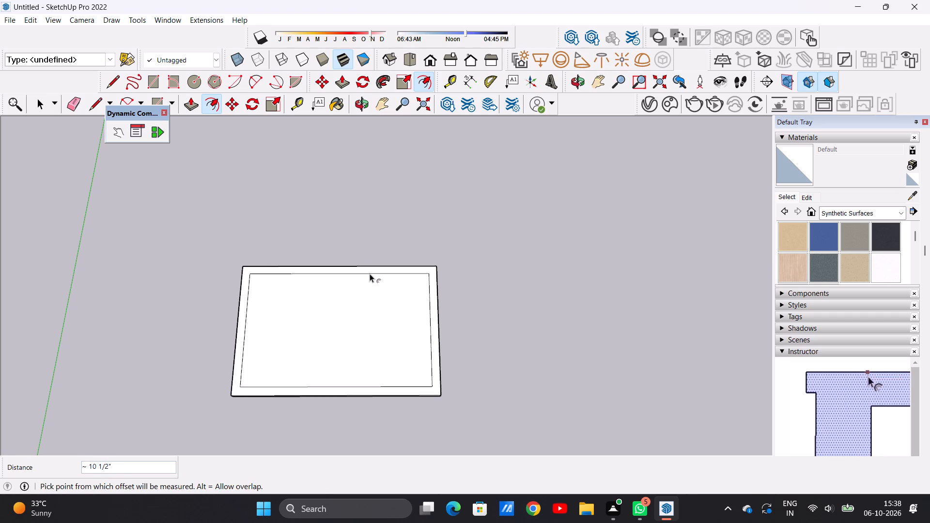
pyautogui.press('space')
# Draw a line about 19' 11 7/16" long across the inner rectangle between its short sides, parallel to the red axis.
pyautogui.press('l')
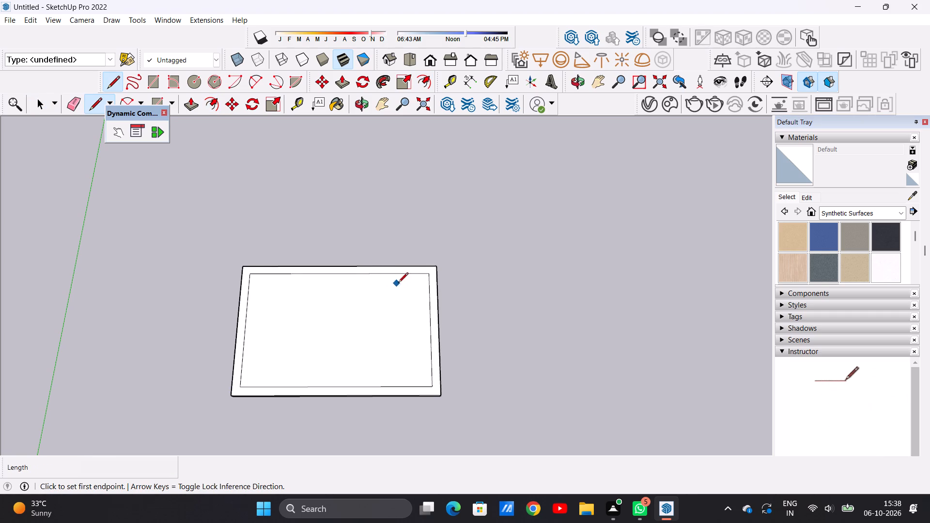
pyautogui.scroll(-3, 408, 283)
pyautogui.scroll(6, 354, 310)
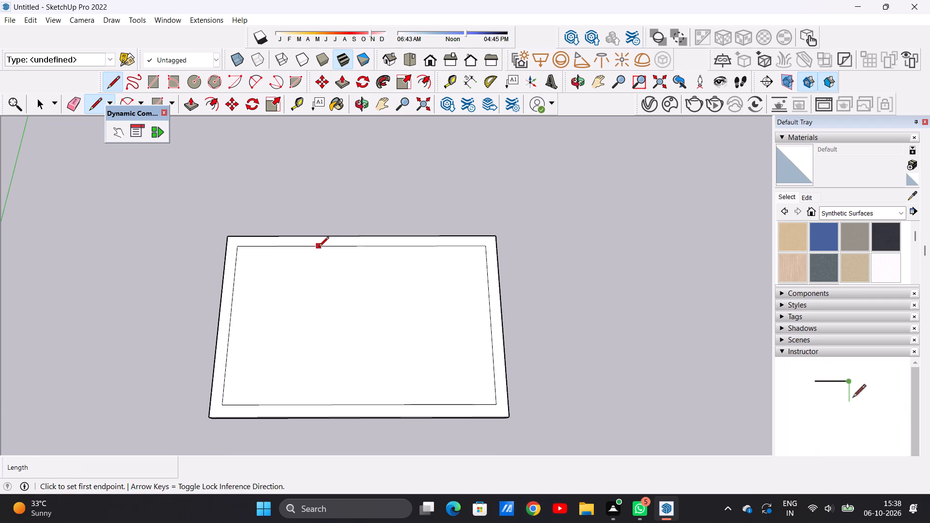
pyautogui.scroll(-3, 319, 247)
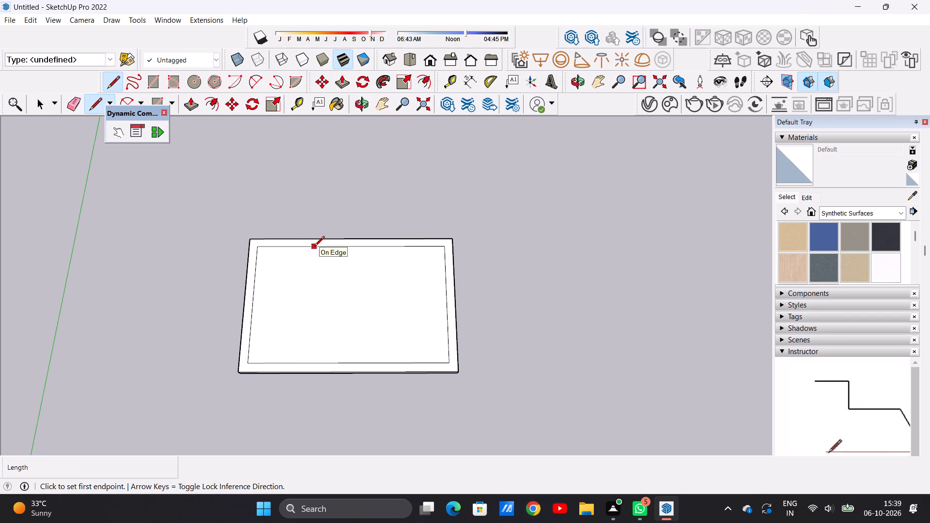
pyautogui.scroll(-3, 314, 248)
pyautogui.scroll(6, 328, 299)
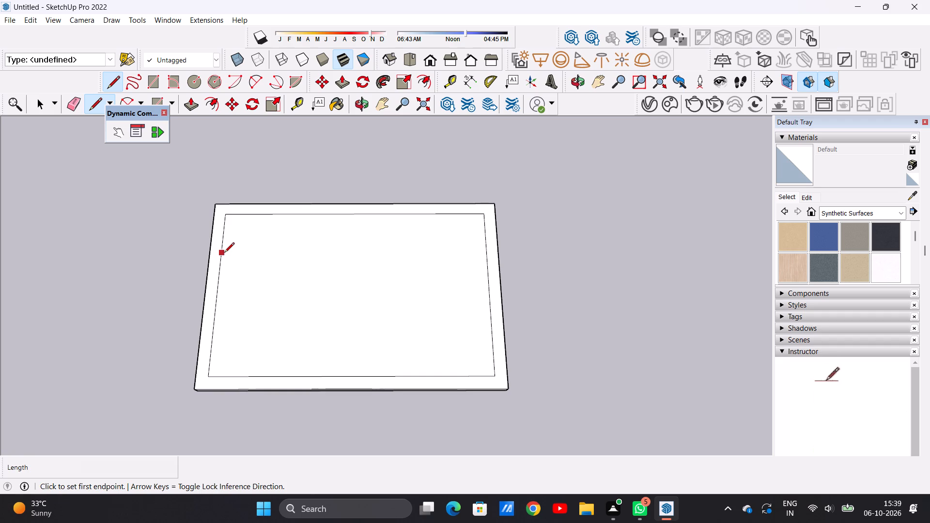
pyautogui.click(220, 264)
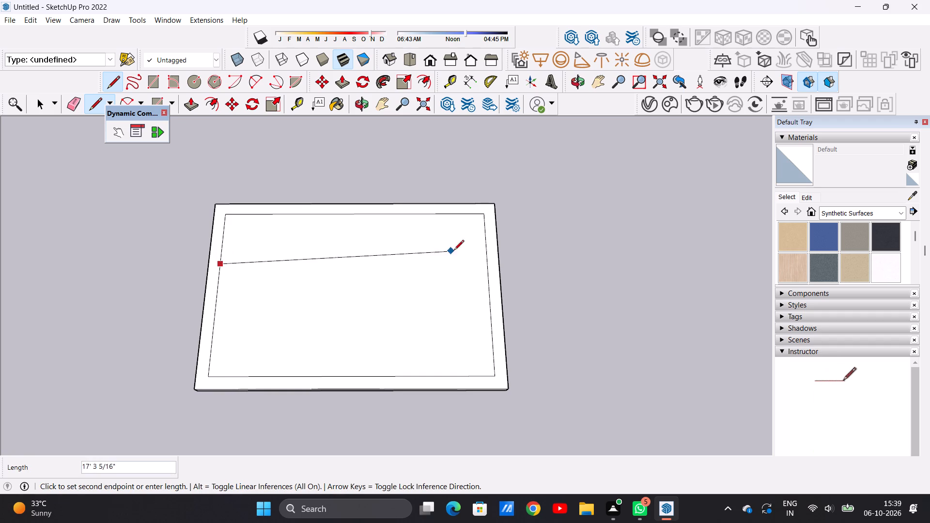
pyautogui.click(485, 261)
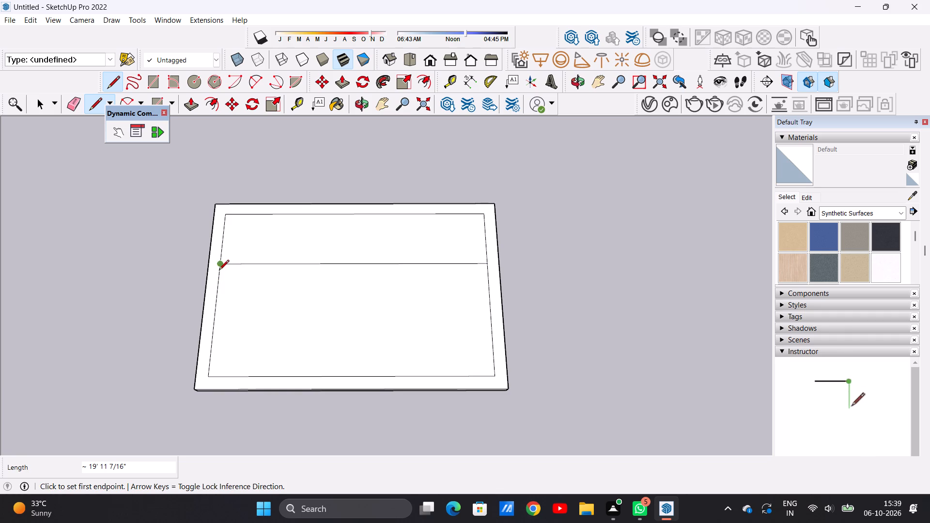
# Examine the dividing line, its junction with the inner outline, and the areas on both sides of it.
pyautogui.scroll(5, 219, 282)
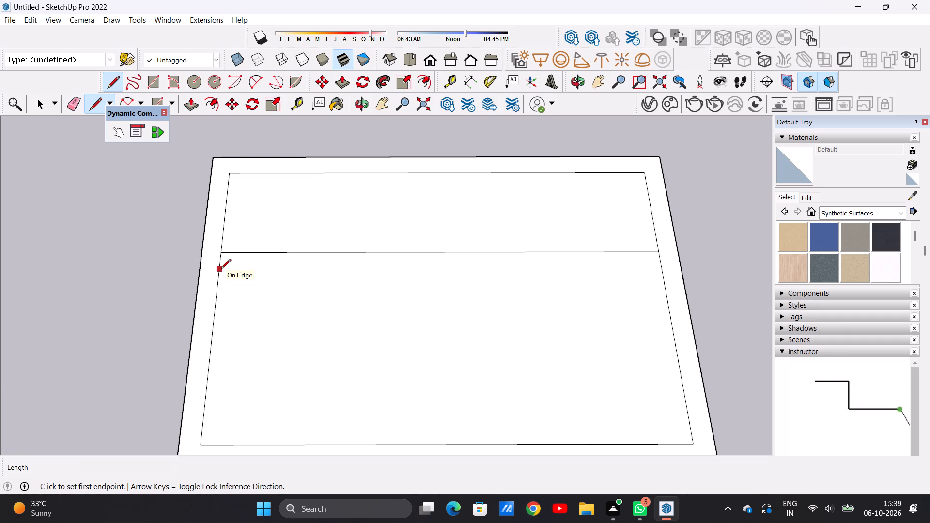
pyautogui.scroll(-9, 228, 277)
pyautogui.scroll(12, 242, 273)
pyautogui.scroll(-6, 242, 251)
pyautogui.scroll(3, 232, 260)
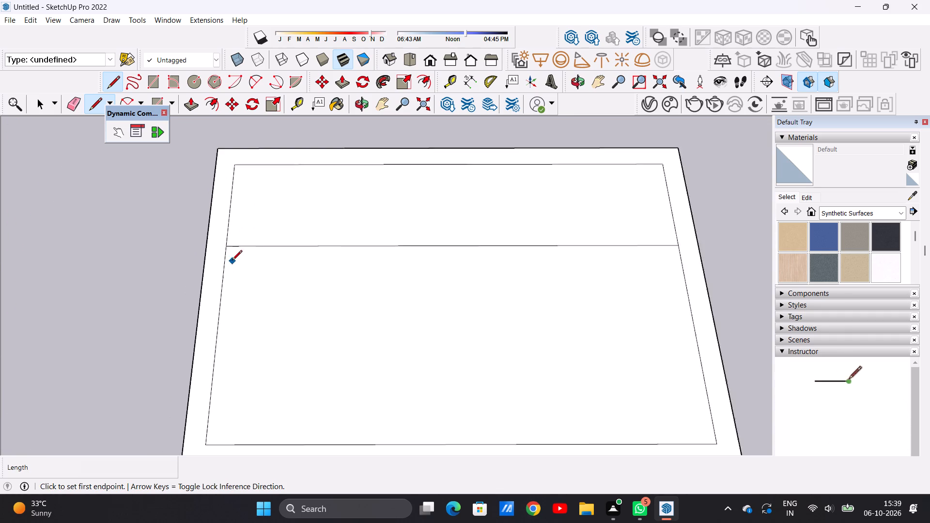
pyautogui.scroll(3, 232, 261)
pyautogui.scroll(-3, 218, 267)
pyautogui.scroll(5, 218, 267)
pyautogui.scroll(-6, 218, 267)
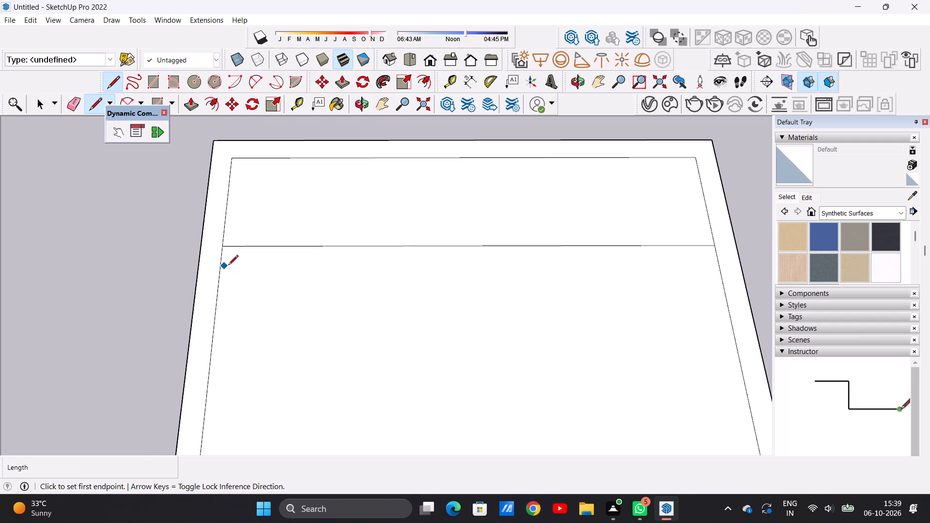
pyautogui.scroll(1, 229, 266)
pyautogui.scroll(-9, 229, 266)
pyautogui.scroll(7, 225, 268)
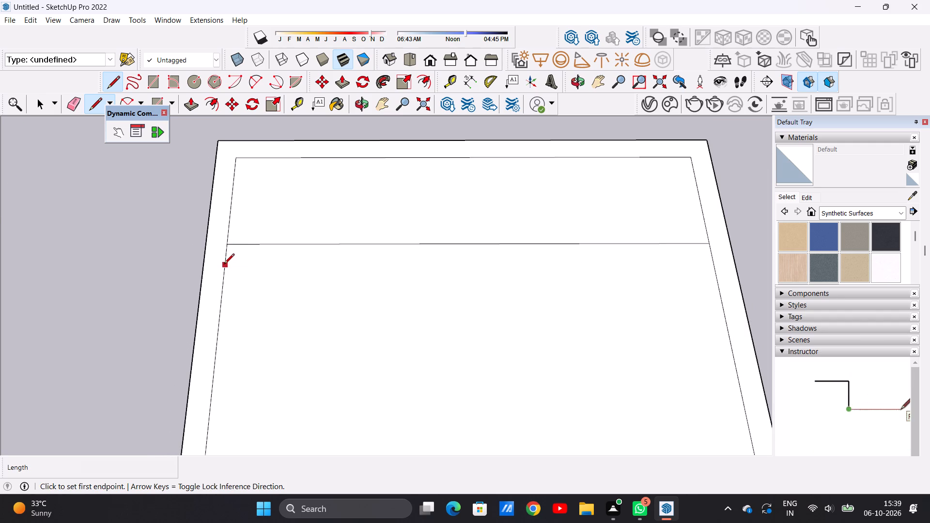
pyautogui.press('space')
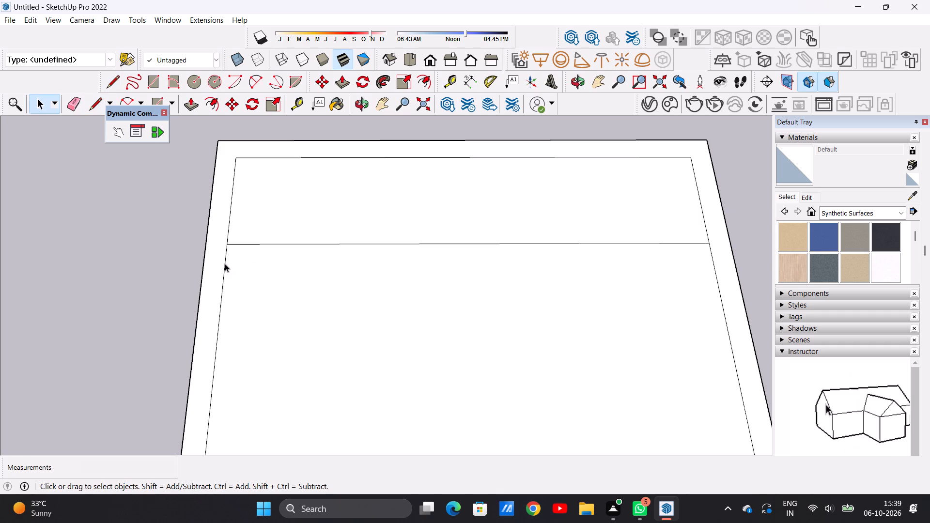
pyautogui.scroll(-13, 308, 282)
pyautogui.scroll(5, 321, 260)
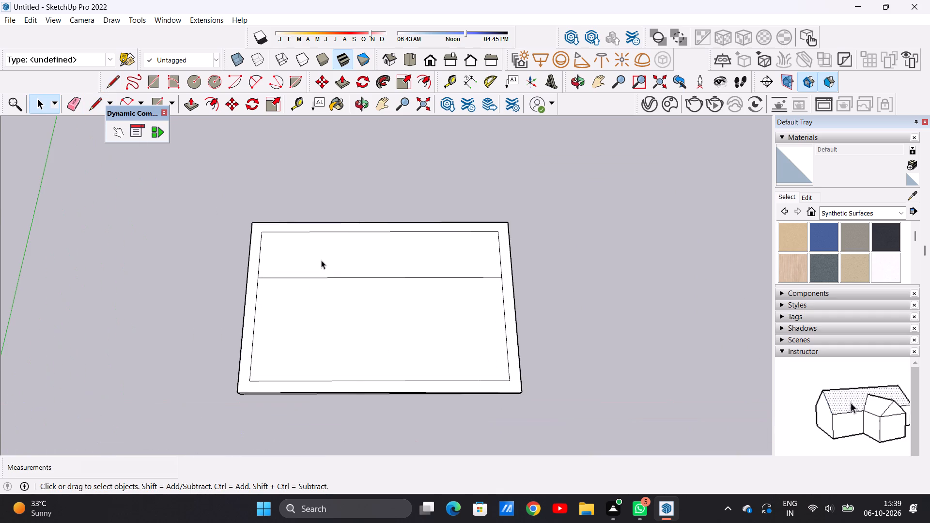
pyautogui.scroll(3, 321, 260)
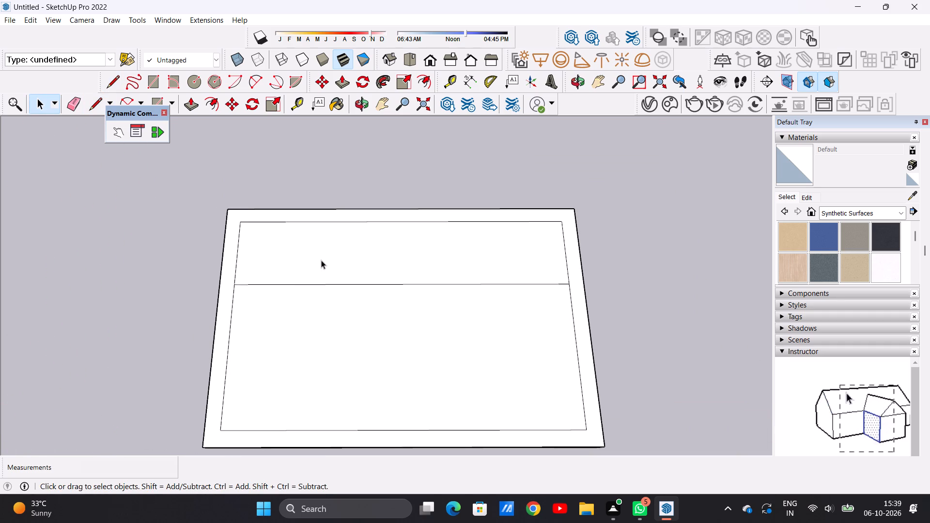
pyautogui.scroll(-1, 321, 260)
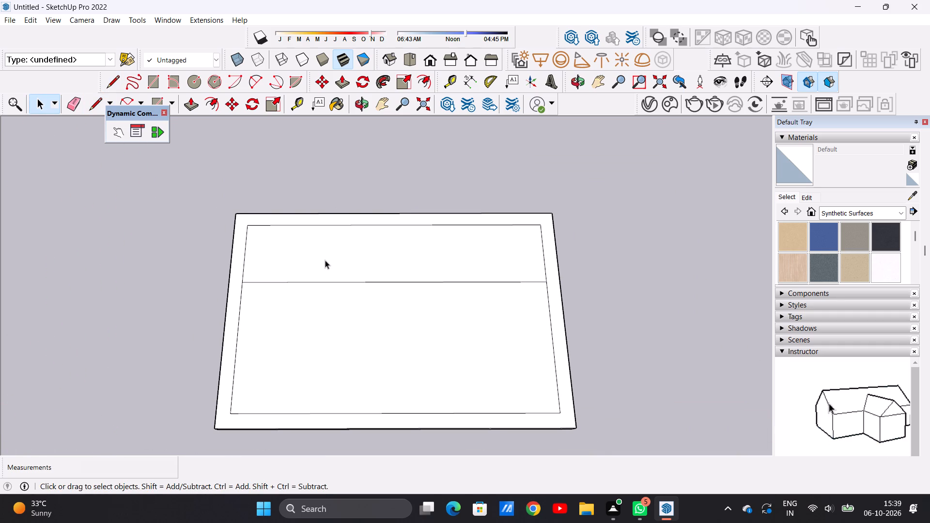
pyautogui.scroll(1, 325, 260)
pyautogui.scroll(-1, 325, 260)
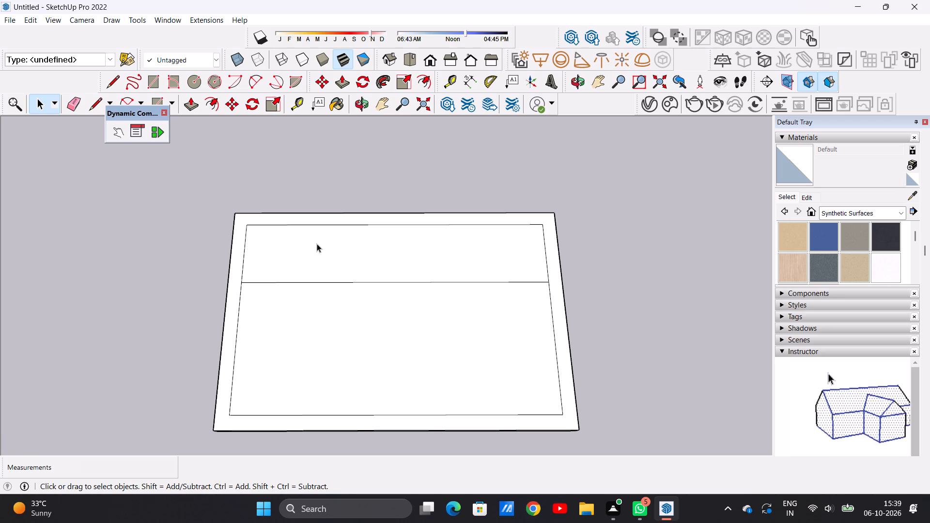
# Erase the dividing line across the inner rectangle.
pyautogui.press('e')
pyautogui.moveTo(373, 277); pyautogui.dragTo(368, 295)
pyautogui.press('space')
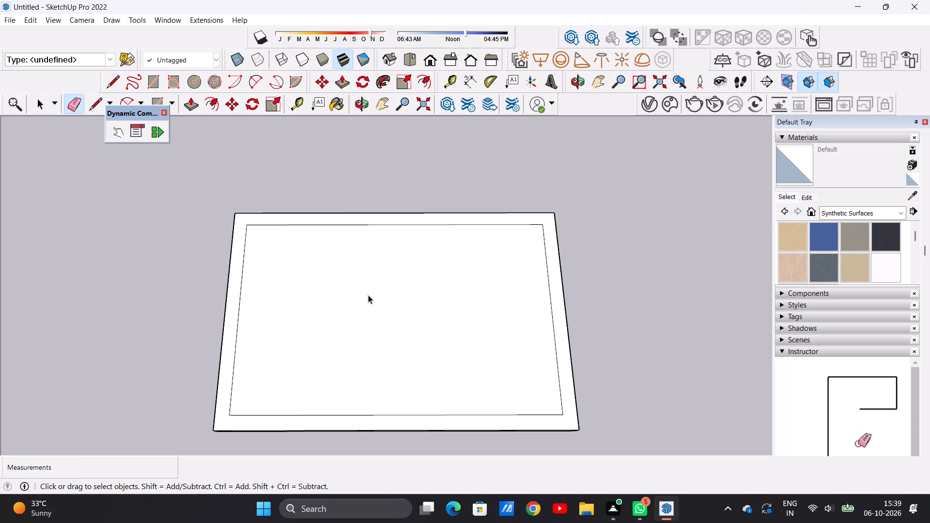
# Draw a line about 10 1/2" long from the inner outline's corner nearest the origin to the slab's outer short edge.
pyautogui.scroll(-1, 381, 296)
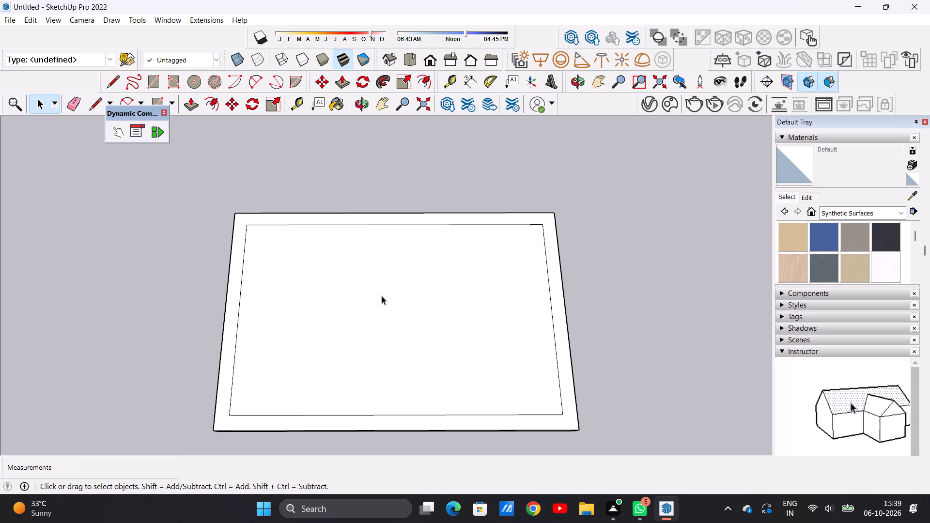
pyautogui.scroll(-3, 253, 306)
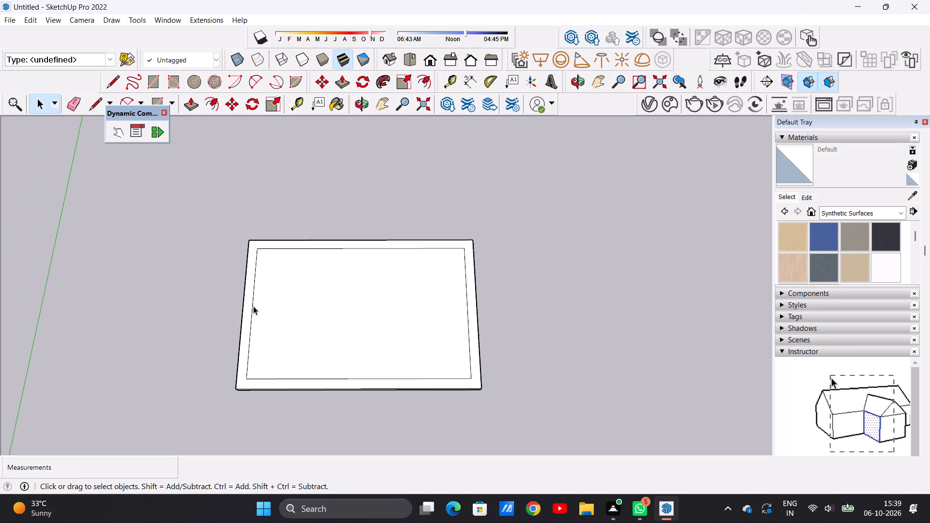
pyautogui.scroll(4, 257, 423)
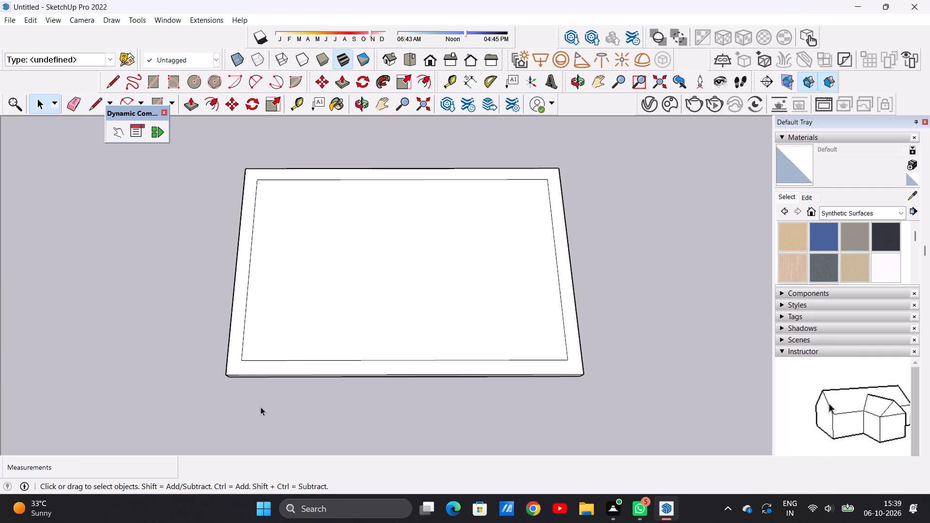
pyautogui.press('l')
pyautogui.scroll(5, 252, 363)
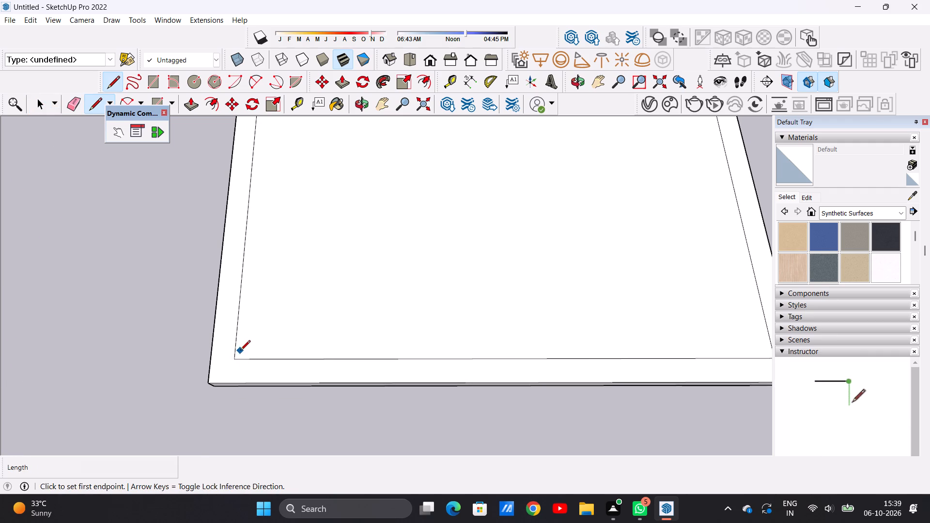
pyautogui.click(235, 356)
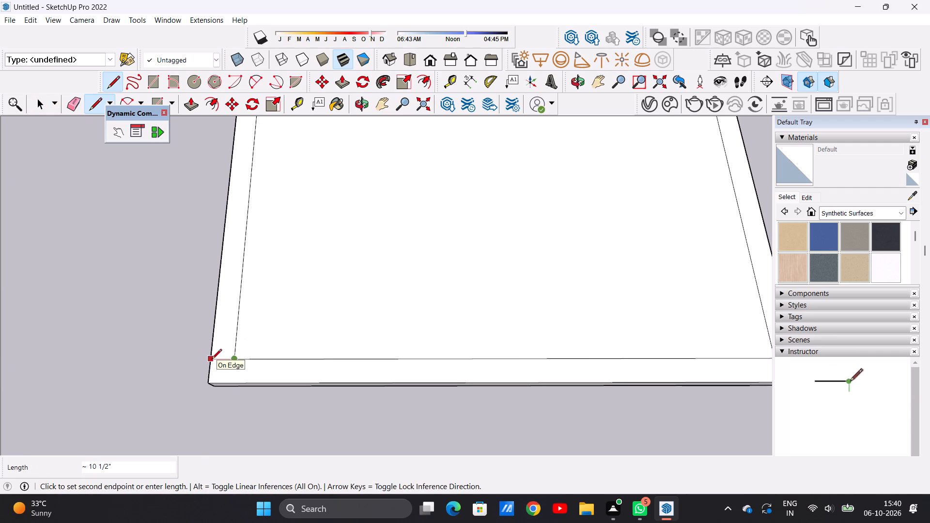
pyautogui.click(212, 360)
# Draw two closely spaced lines about 12' 6 7/16" long between the inner rectangle's long sides, roughly a third along from the origin end.
pyautogui.scroll(-3, 241, 365)
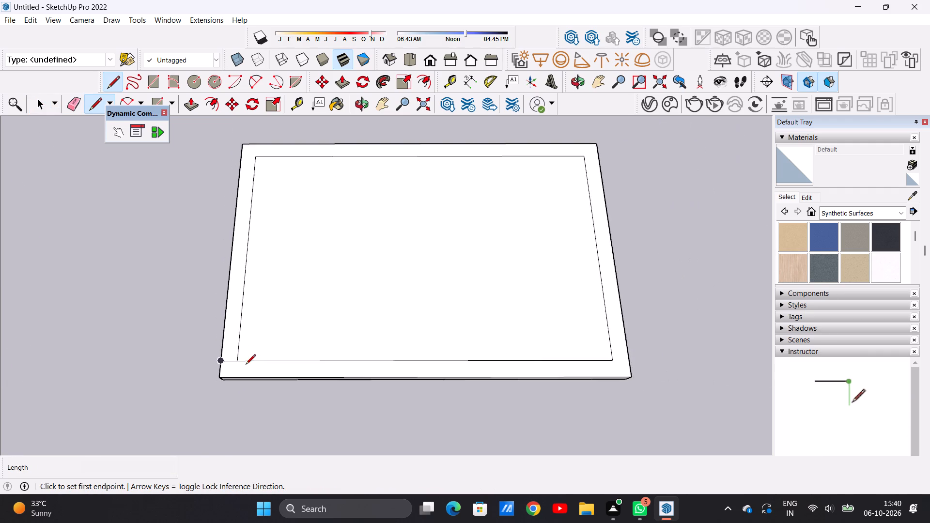
pyautogui.scroll(-3, 246, 365)
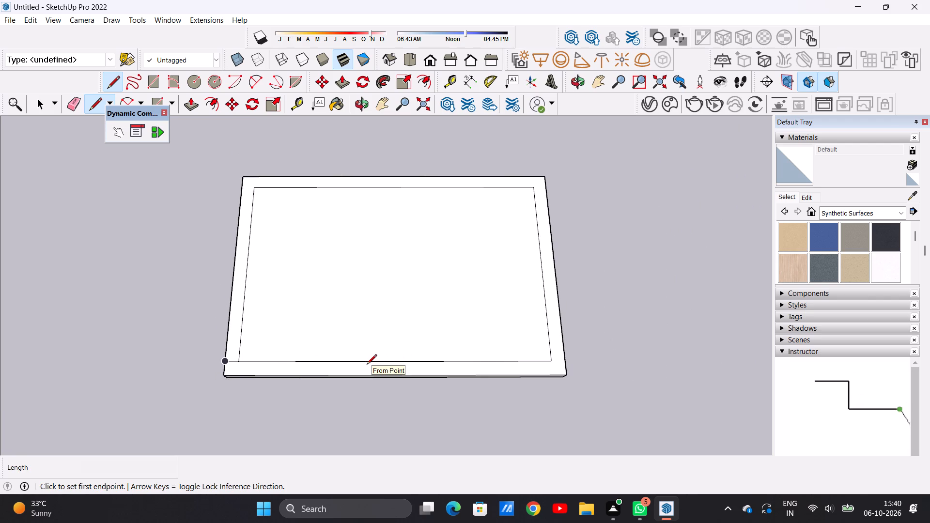
pyautogui.scroll(1, 367, 365)
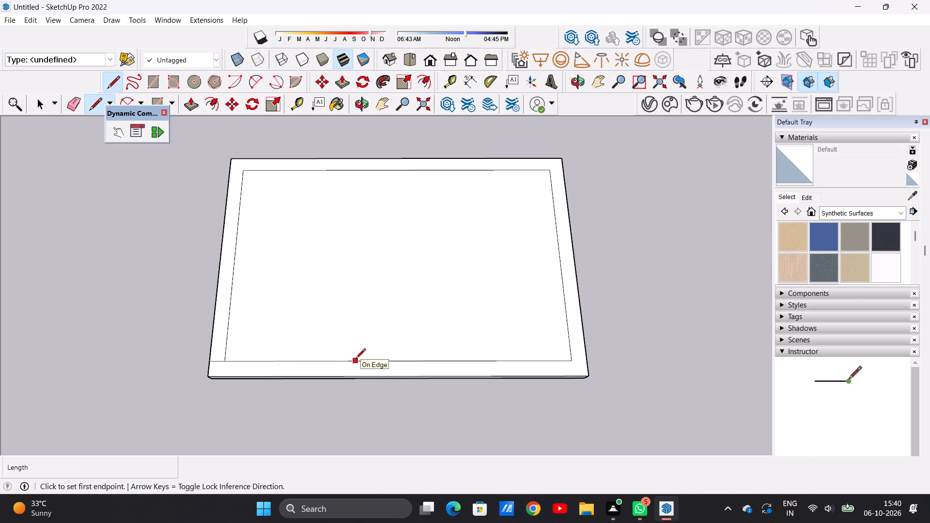
pyautogui.scroll(-5, 342, 350)
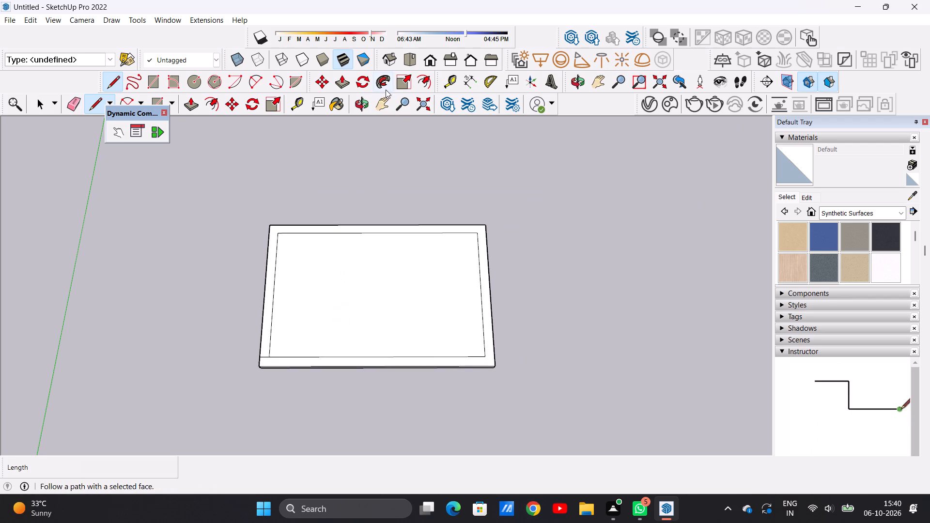
pyautogui.scroll(3, 336, 238)
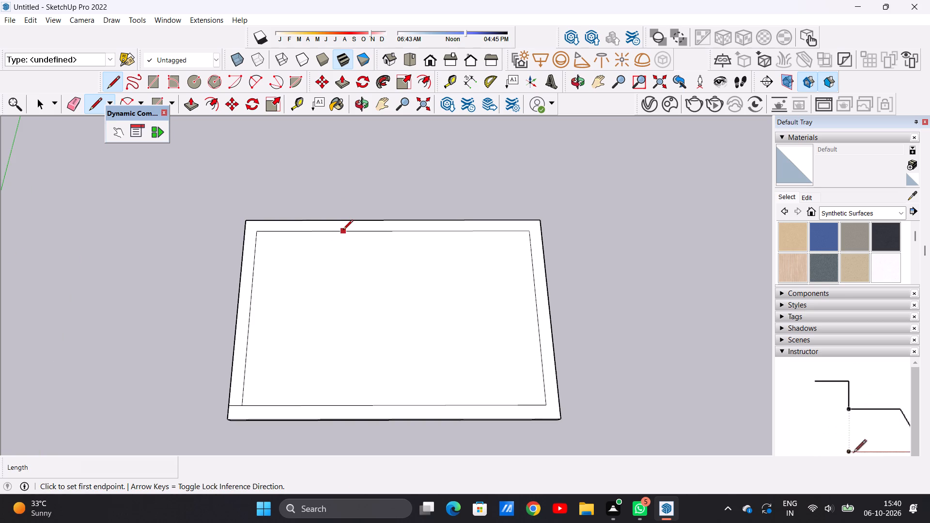
pyautogui.click(343, 231)
pyautogui.click(338, 407)
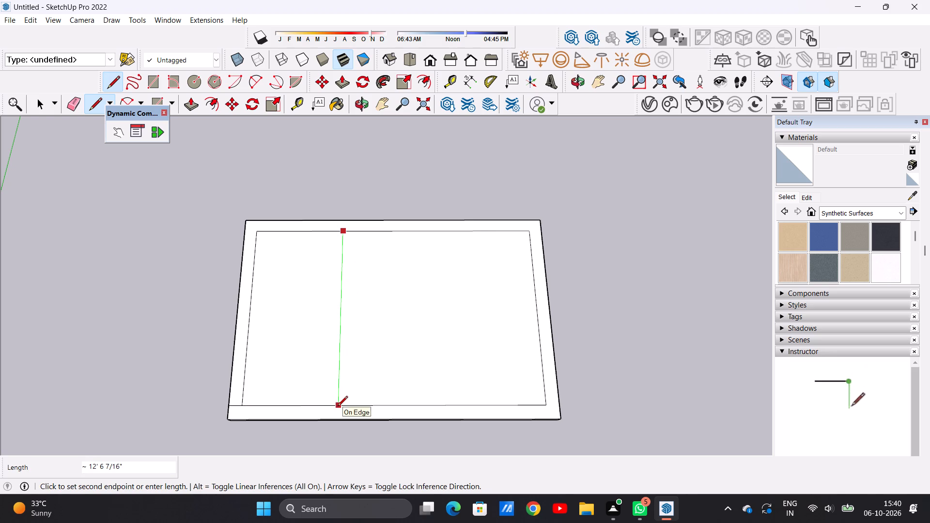
pyautogui.click(350, 231)
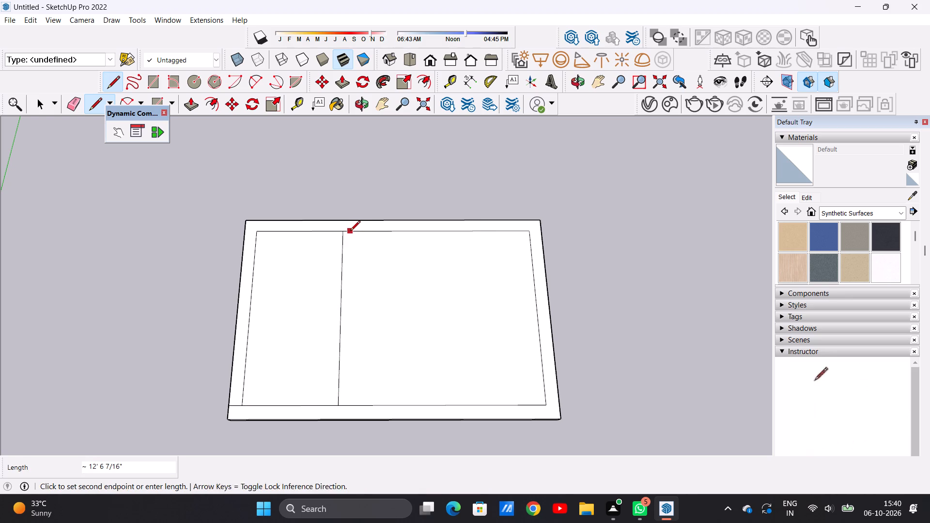
pyautogui.click(349, 405)
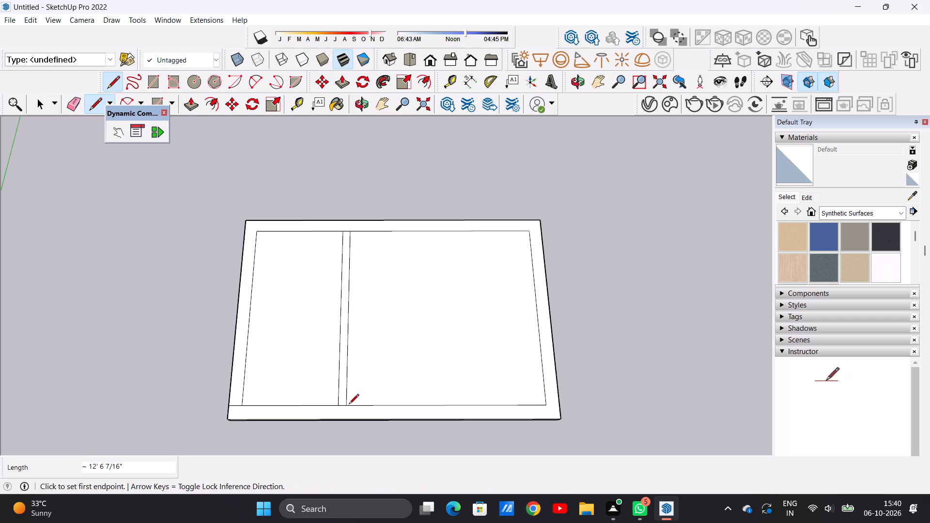
# Draw a second closely spaced pair of lines, about 12' 6 7/16" long, between the inner rectangle's long sides, roughly 60% along.
pyautogui.click(418, 231)
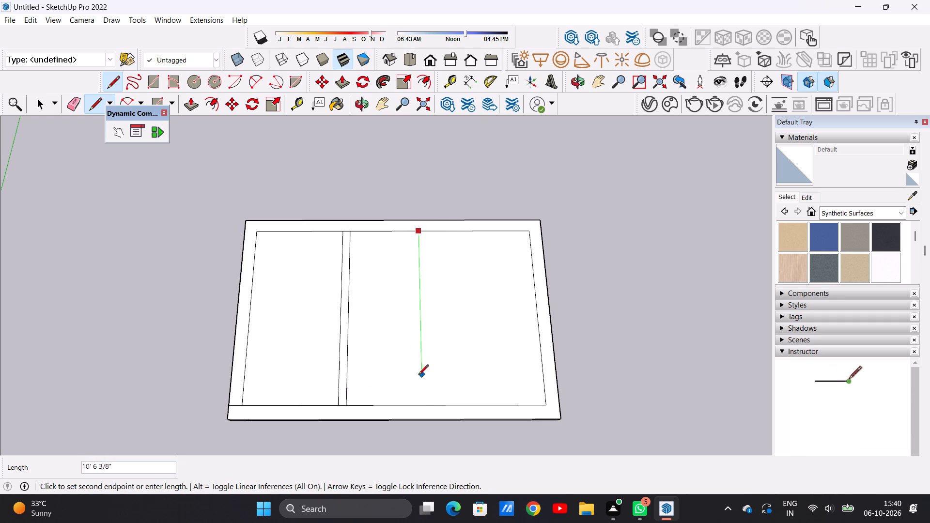
pyautogui.click(420, 404)
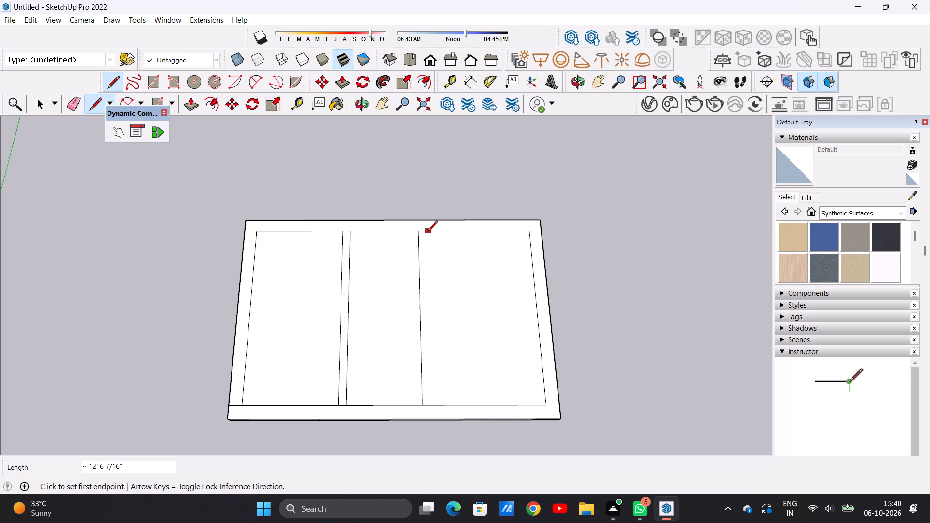
pyautogui.click(425, 232)
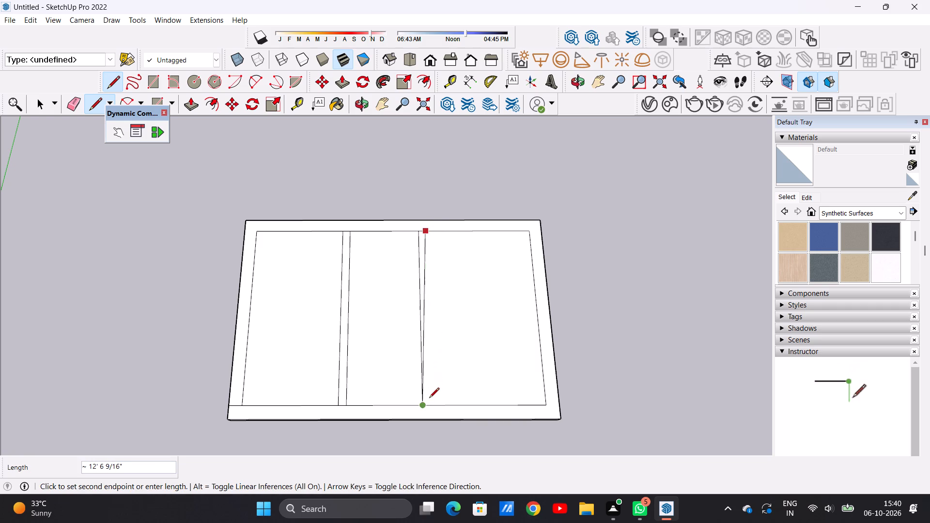
pyautogui.click(430, 405)
pyautogui.press('space')
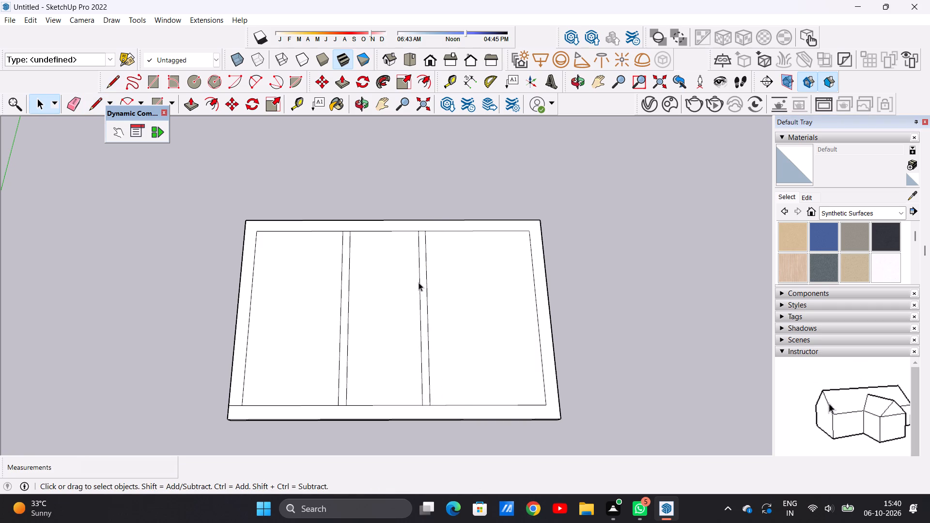
# Examine the slab's top face with its two pairs of dividing lines from several distances and angles.
pyautogui.scroll(-2, 418, 282)
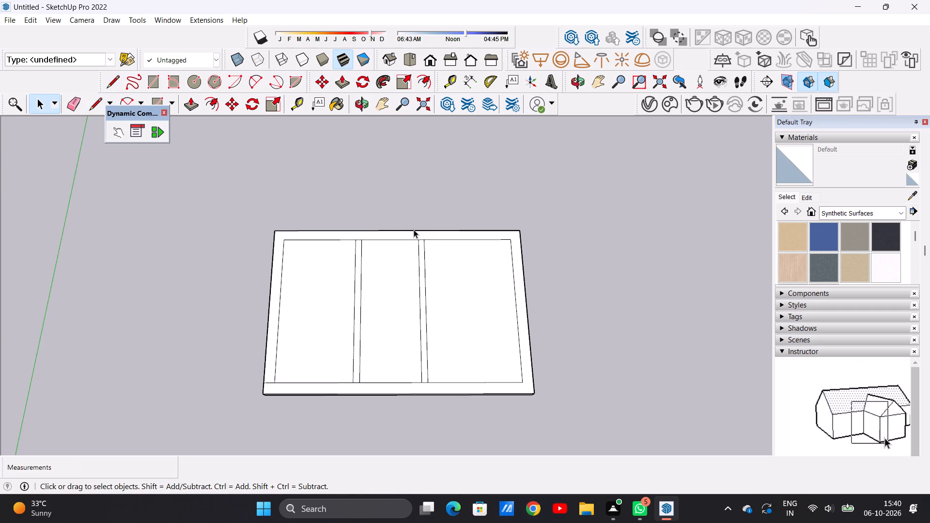
pyautogui.scroll(-5, 415, 229)
pyautogui.scroll(2, 422, 229)
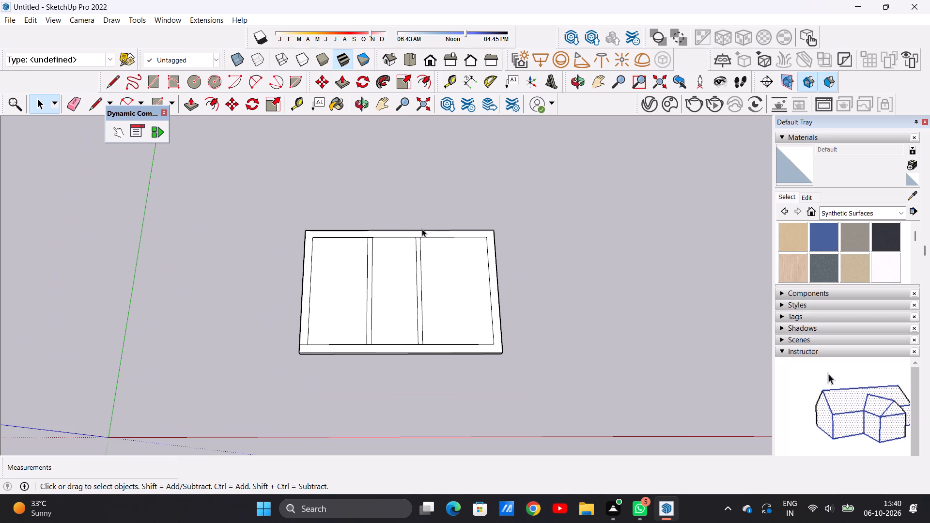
pyautogui.scroll(1, 418, 227)
pyautogui.scroll(-3, 410, 209)
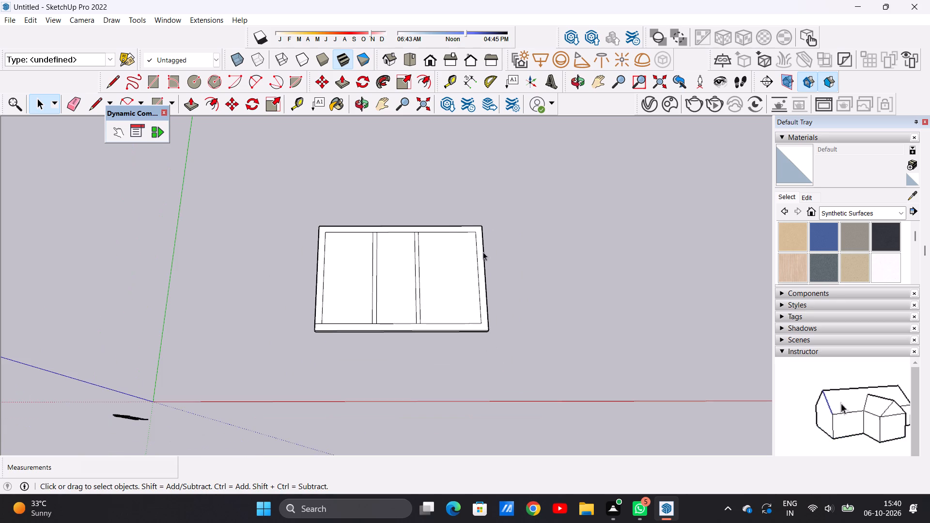
pyautogui.moveTo(513, 264); pyautogui.dragTo(504, 219, button='middle')
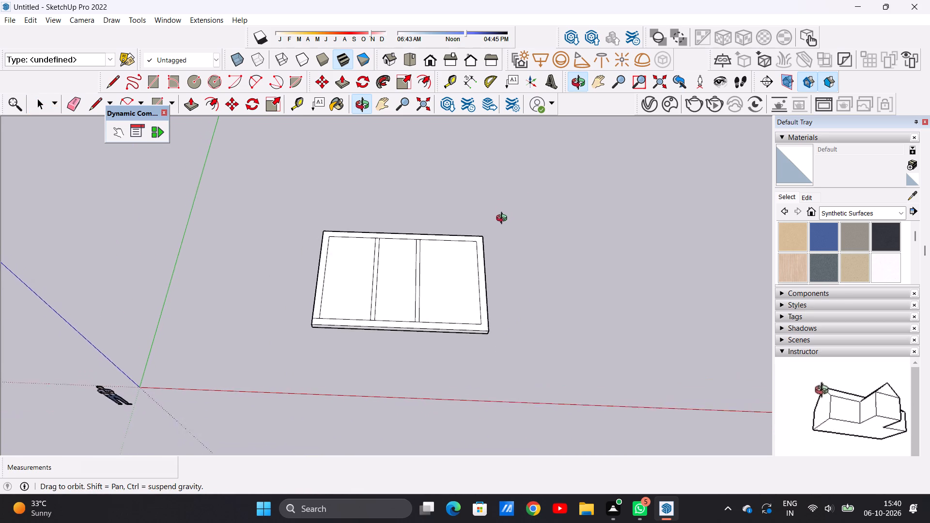
pyautogui.moveTo(504, 219); pyautogui.dragTo(499, 227, button='middle')
pyautogui.scroll(-1, 482, 235)
pyautogui.scroll(6, 457, 249)
pyautogui.scroll(5, 505, 244)
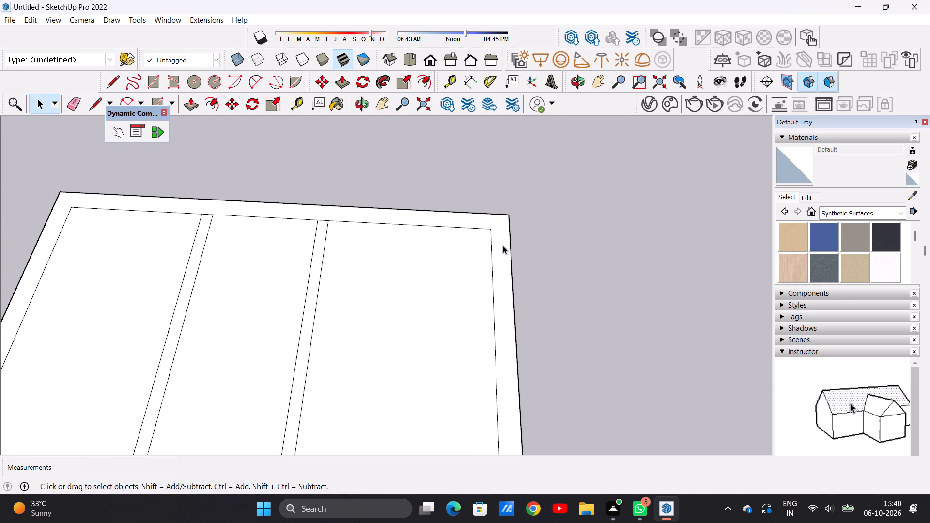
pyautogui.scroll(-12, 503, 246)
pyautogui.moveTo(419, 281); pyautogui.dragTo(434, 348, button='middle')
pyautogui.scroll(6, 453, 227)
pyautogui.scroll(-6, 436, 231)
pyautogui.scroll(1, 457, 218)
pyautogui.scroll(-1, 457, 218)
pyautogui.scroll(2, 457, 218)
# Inspect the slab in the Front standard view, from orbited angles, and in the Top standard view, close up on the divided layout.
pyautogui.click(431, 54)
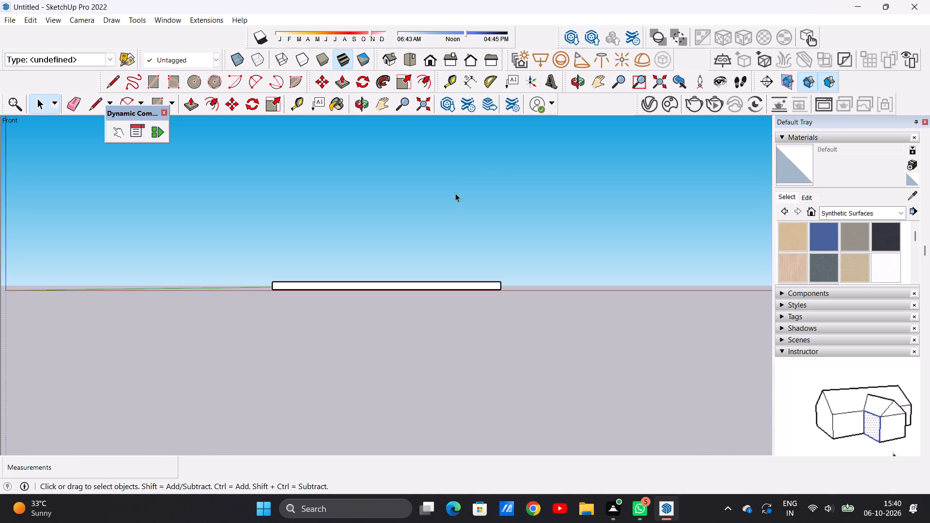
pyautogui.moveTo(430, 210); pyautogui.dragTo(428, 352, button='middle')
pyautogui.moveTo(422, 252); pyautogui.dragTo(426, 385, button='middle')
pyautogui.moveTo(405, 266); pyautogui.dragTo(407, 316, button='middle')
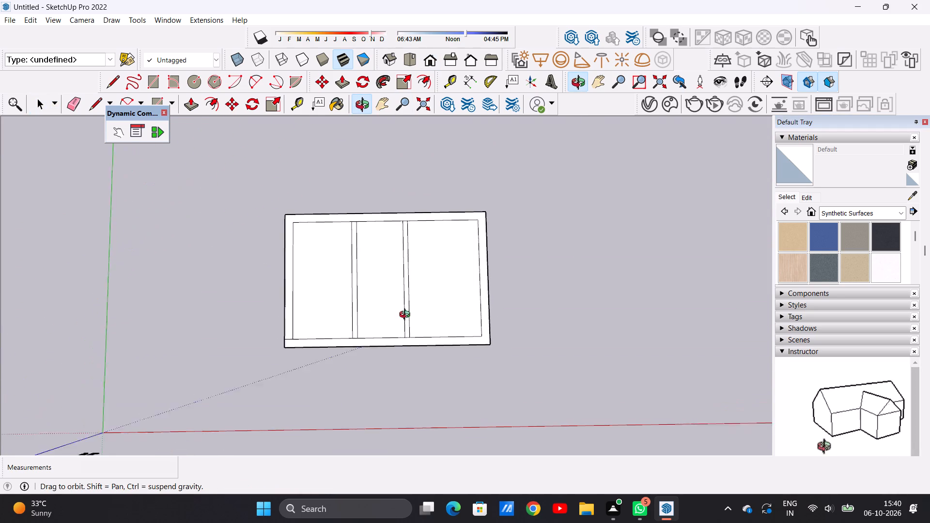
pyautogui.moveTo(407, 316); pyautogui.dragTo(322, 320, button='middle')
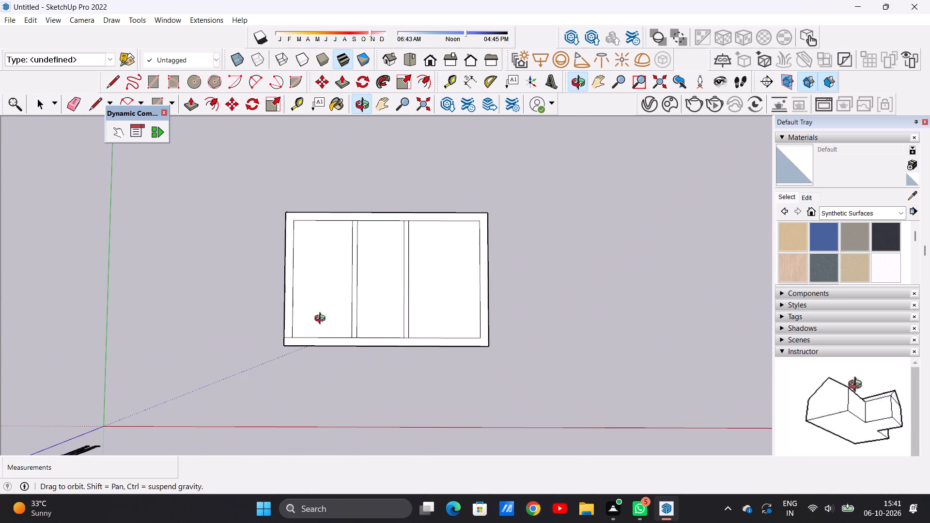
pyautogui.moveTo(322, 320); pyautogui.dragTo(323, 337, button='middle')
pyautogui.scroll(1, 408, 264)
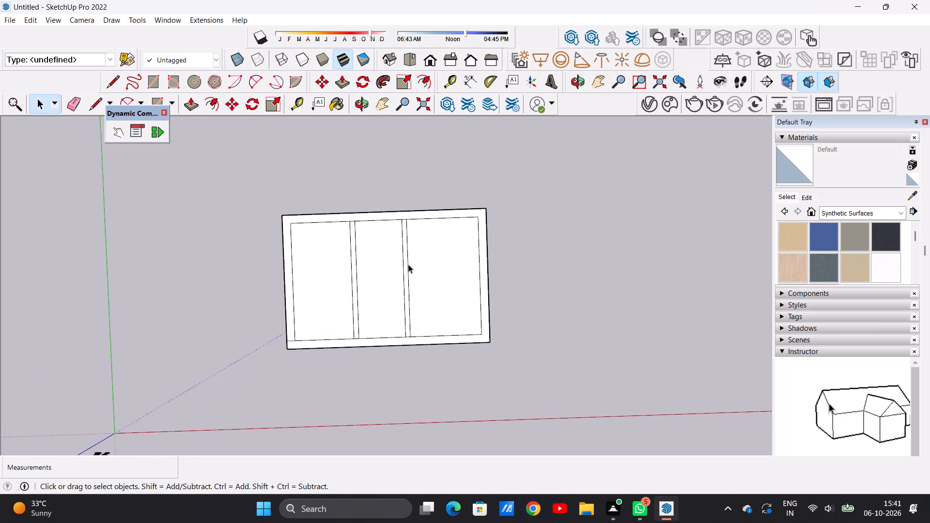
pyautogui.scroll(1, 408, 264)
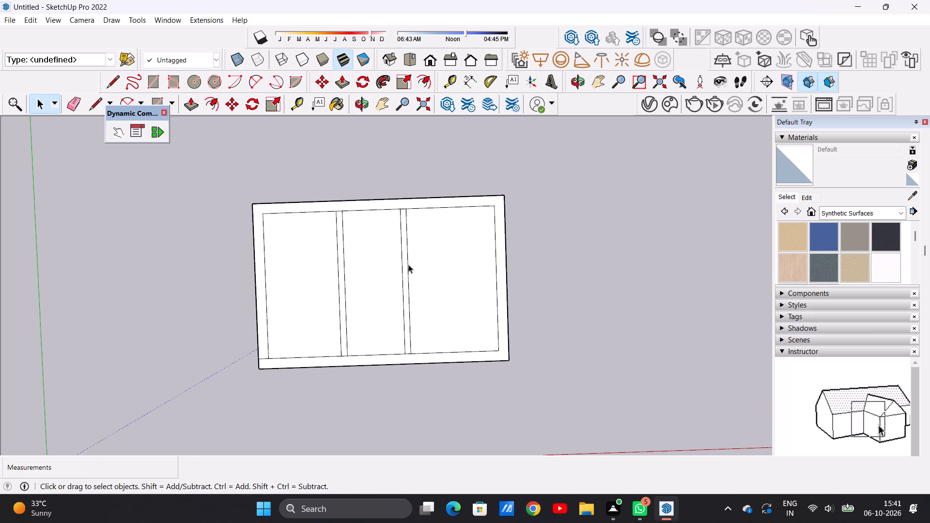
pyautogui.press('space')
pyautogui.moveTo(541, 255); pyautogui.dragTo(542, 265, button='middle')
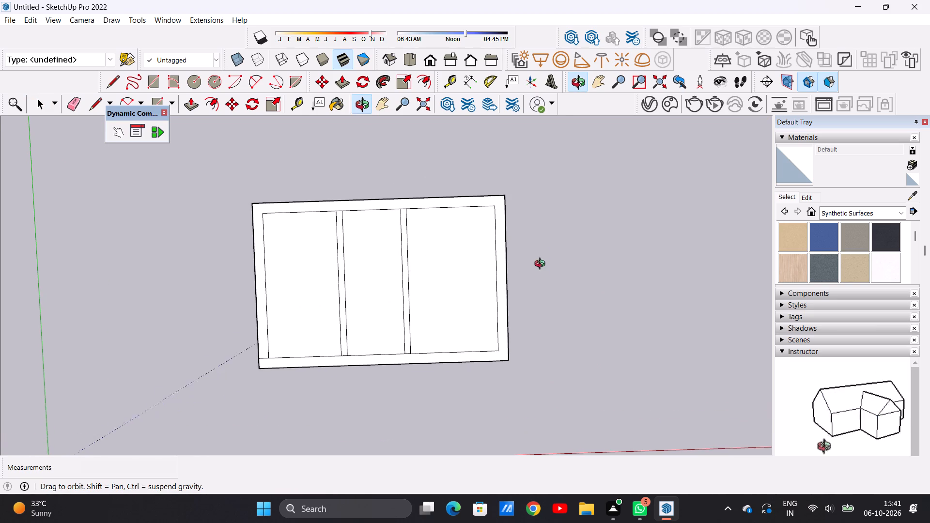
pyautogui.moveTo(542, 265); pyautogui.dragTo(566, 285, button='middle')
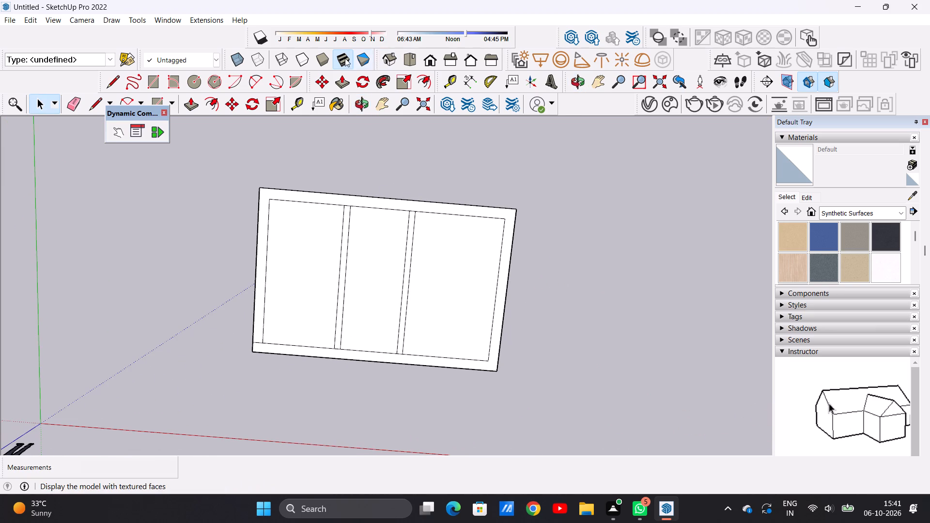
pyautogui.click(430, 58)
pyautogui.moveTo(495, 200); pyautogui.dragTo(495, 259, button='middle')
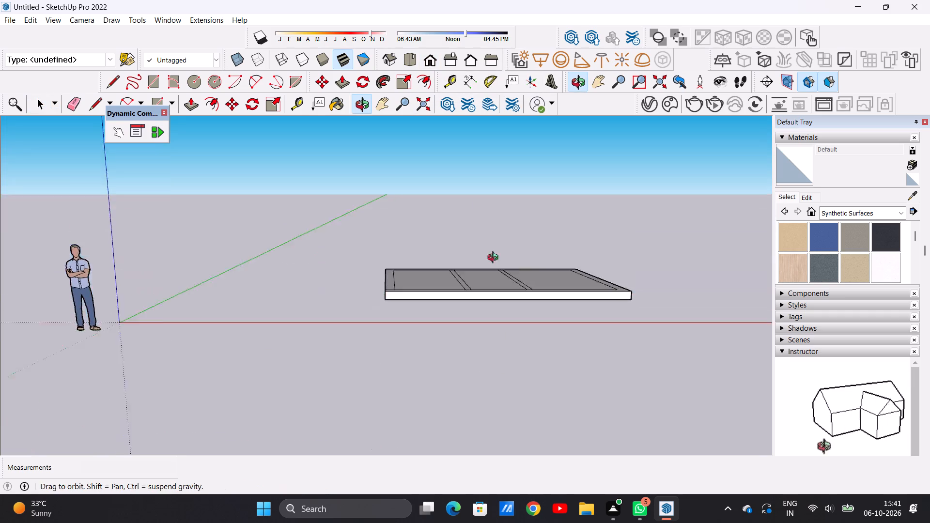
pyautogui.moveTo(495, 259); pyautogui.dragTo(494, 345, button='middle')
pyautogui.moveTo(492, 276); pyautogui.dragTo(474, 398, button='middle')
pyautogui.moveTo(463, 304); pyautogui.dragTo(492, 395, button='middle')
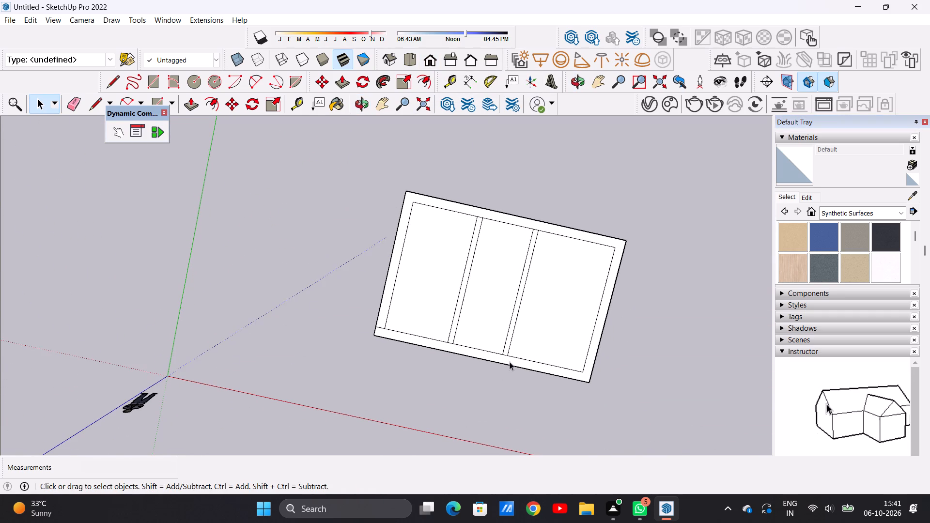
pyautogui.moveTo(632, 293); pyautogui.dragTo(559, 268, button='middle')
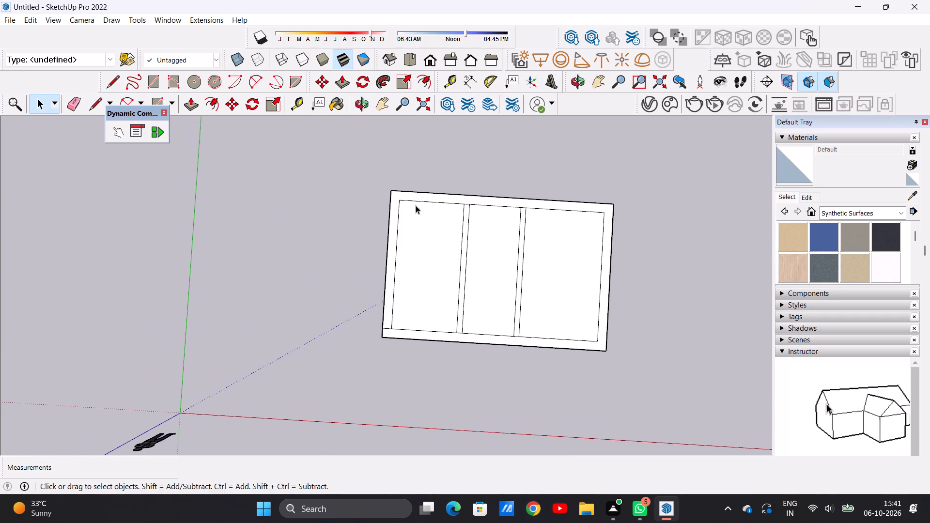
pyautogui.click(432, 59)
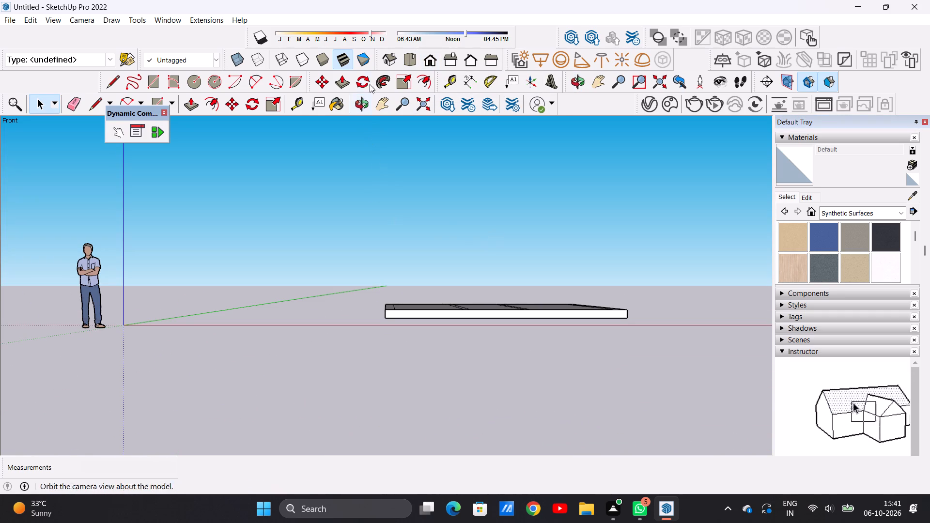
pyautogui.click(410, 55)
pyautogui.scroll(1, 615, 164)
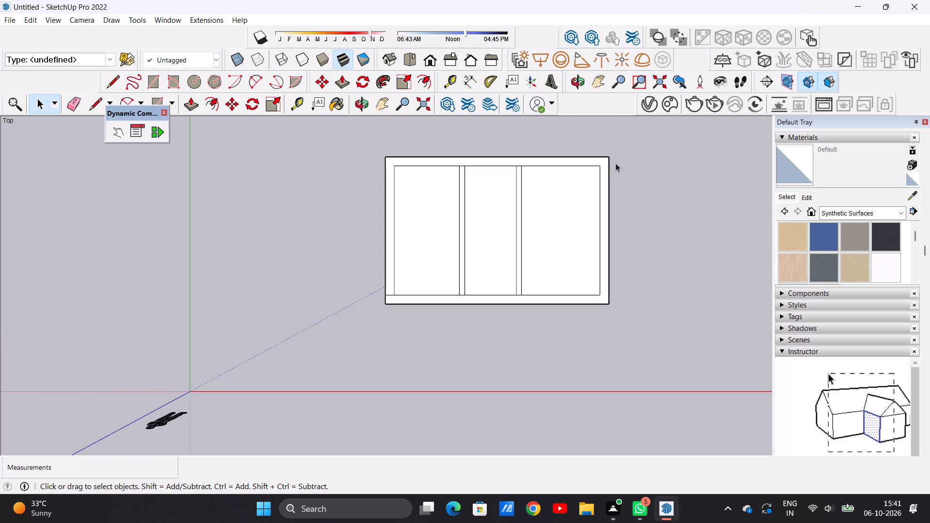
pyautogui.scroll(4, 616, 163)
pyautogui.scroll(1, 469, 182)
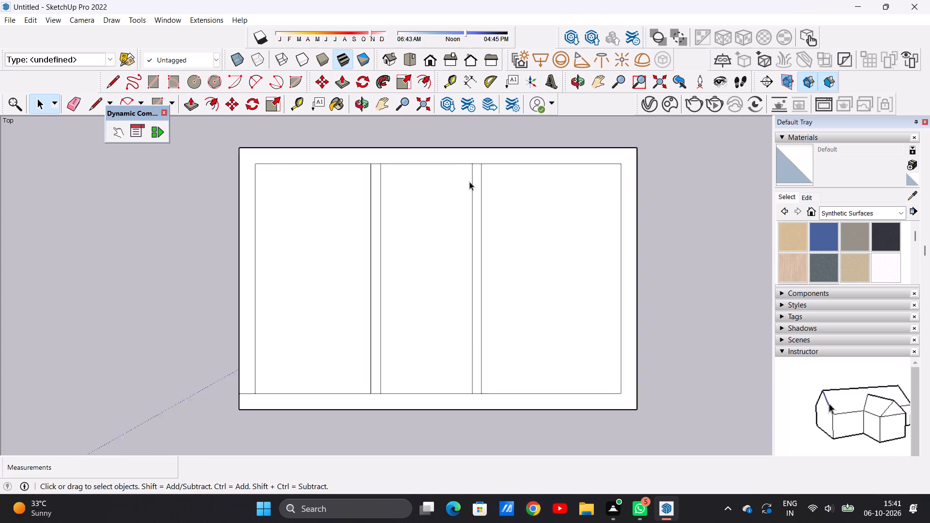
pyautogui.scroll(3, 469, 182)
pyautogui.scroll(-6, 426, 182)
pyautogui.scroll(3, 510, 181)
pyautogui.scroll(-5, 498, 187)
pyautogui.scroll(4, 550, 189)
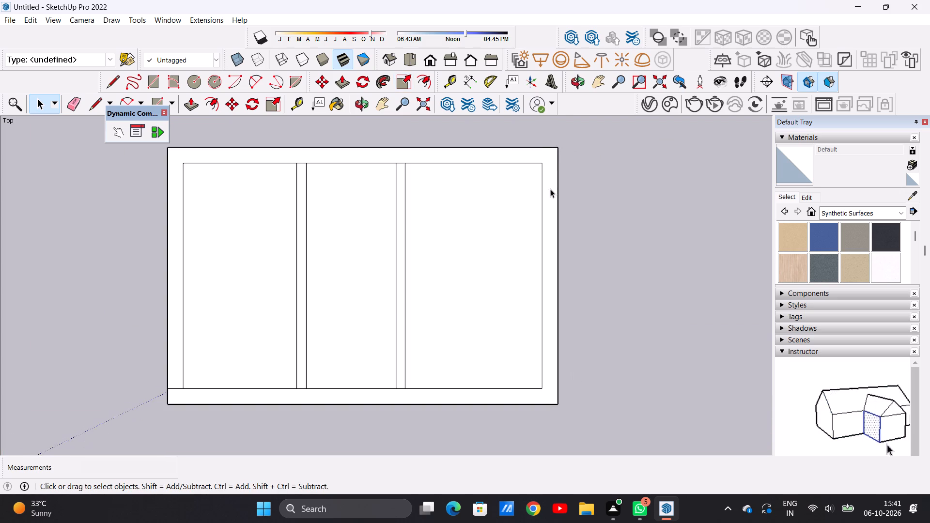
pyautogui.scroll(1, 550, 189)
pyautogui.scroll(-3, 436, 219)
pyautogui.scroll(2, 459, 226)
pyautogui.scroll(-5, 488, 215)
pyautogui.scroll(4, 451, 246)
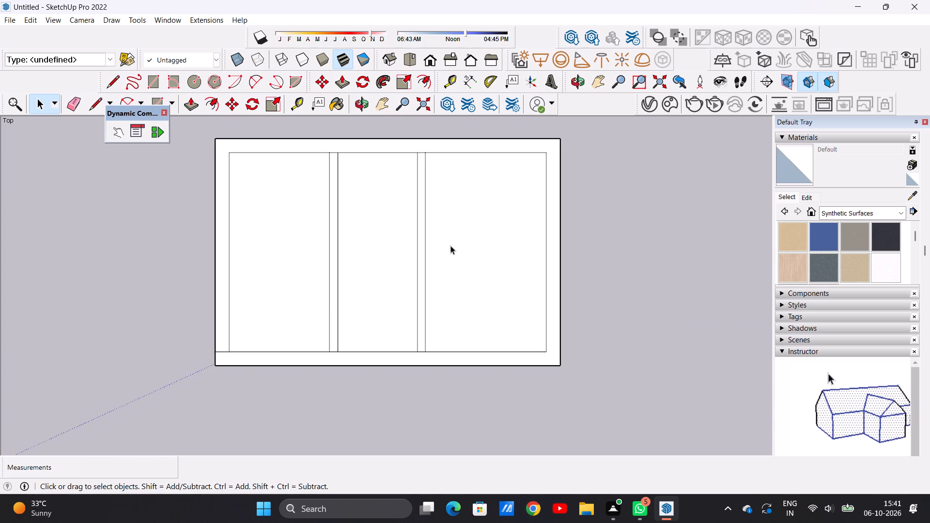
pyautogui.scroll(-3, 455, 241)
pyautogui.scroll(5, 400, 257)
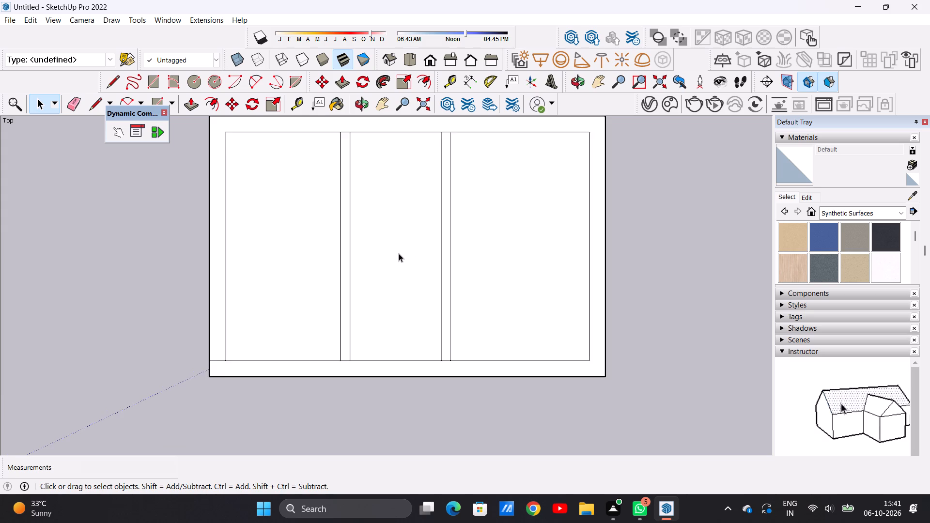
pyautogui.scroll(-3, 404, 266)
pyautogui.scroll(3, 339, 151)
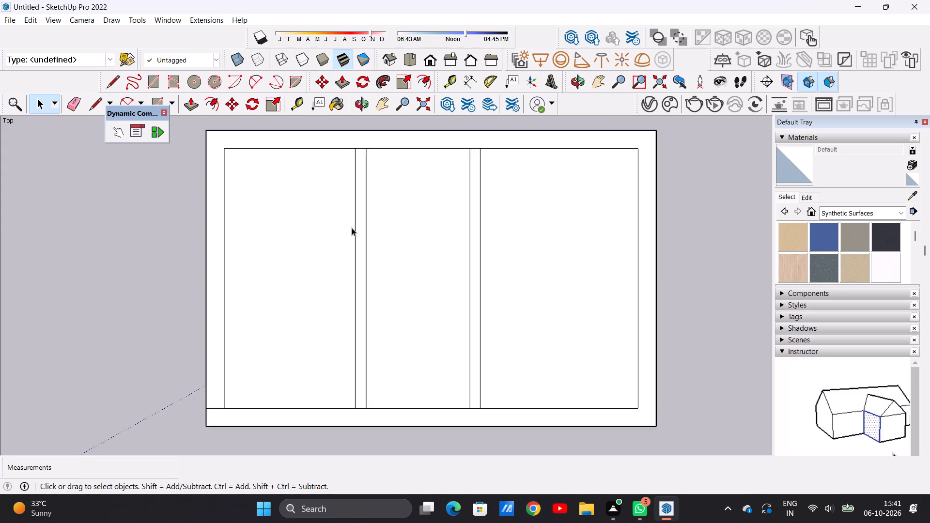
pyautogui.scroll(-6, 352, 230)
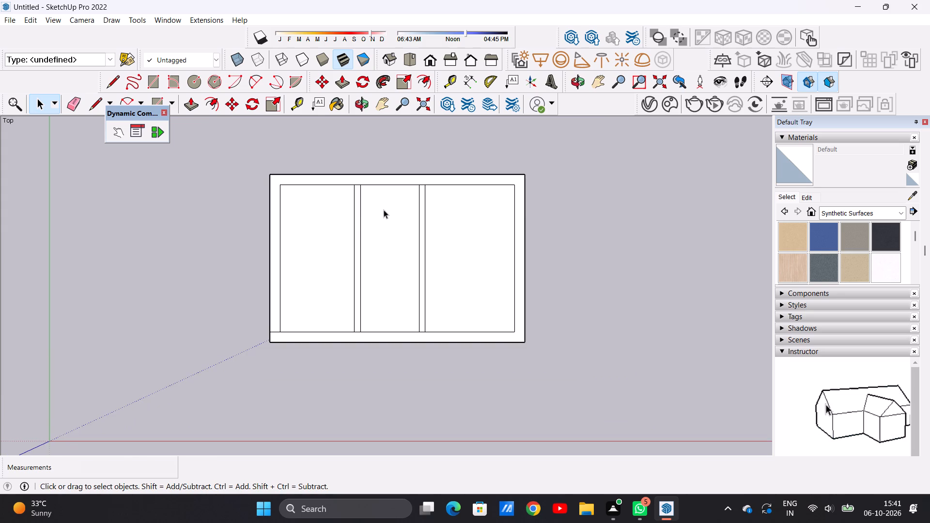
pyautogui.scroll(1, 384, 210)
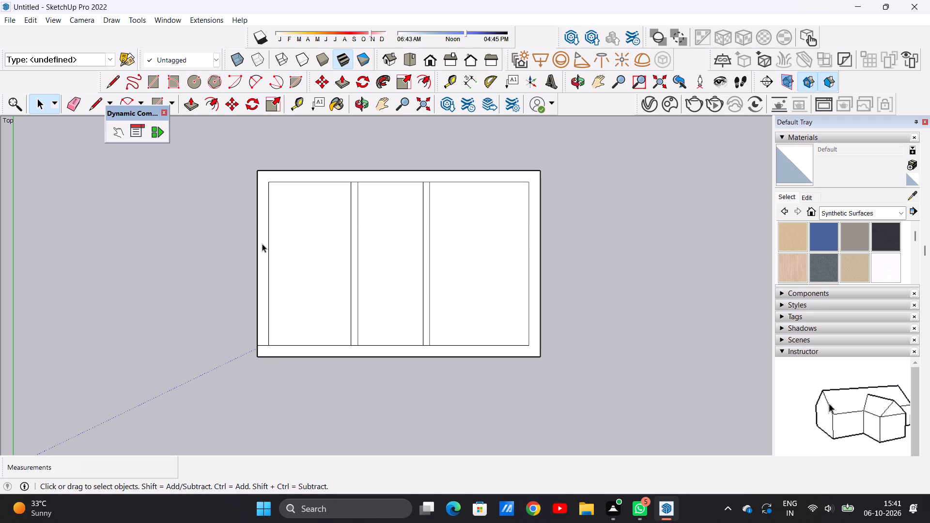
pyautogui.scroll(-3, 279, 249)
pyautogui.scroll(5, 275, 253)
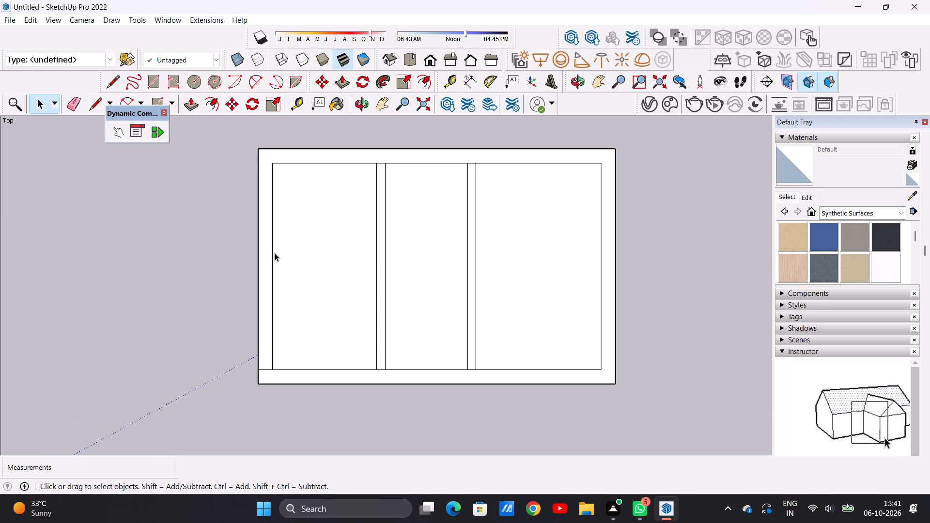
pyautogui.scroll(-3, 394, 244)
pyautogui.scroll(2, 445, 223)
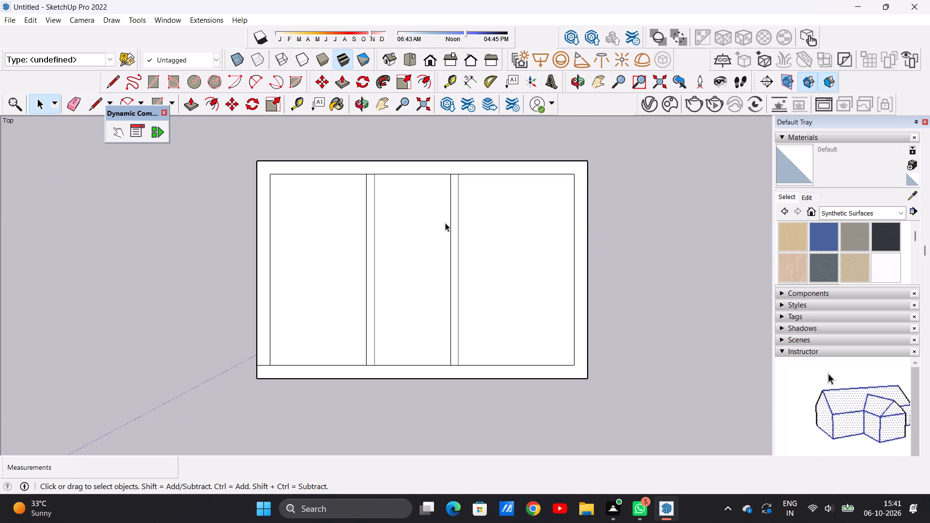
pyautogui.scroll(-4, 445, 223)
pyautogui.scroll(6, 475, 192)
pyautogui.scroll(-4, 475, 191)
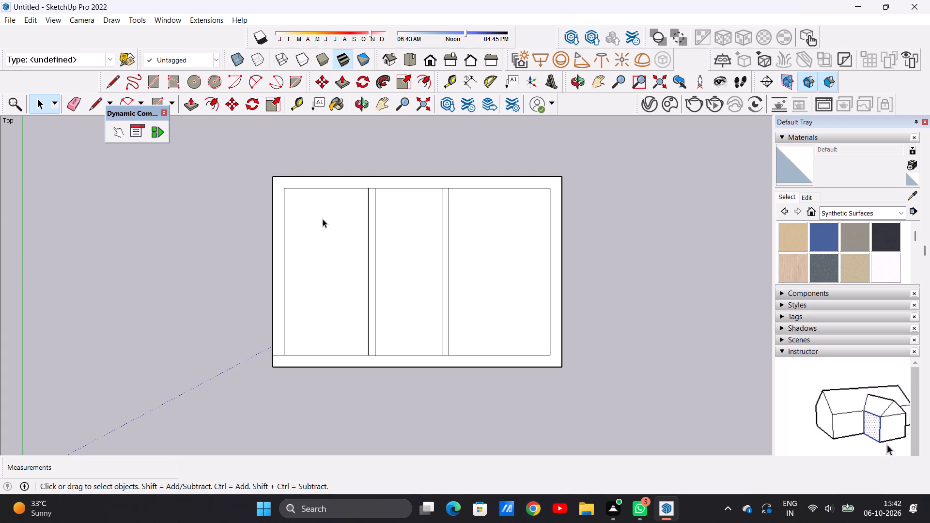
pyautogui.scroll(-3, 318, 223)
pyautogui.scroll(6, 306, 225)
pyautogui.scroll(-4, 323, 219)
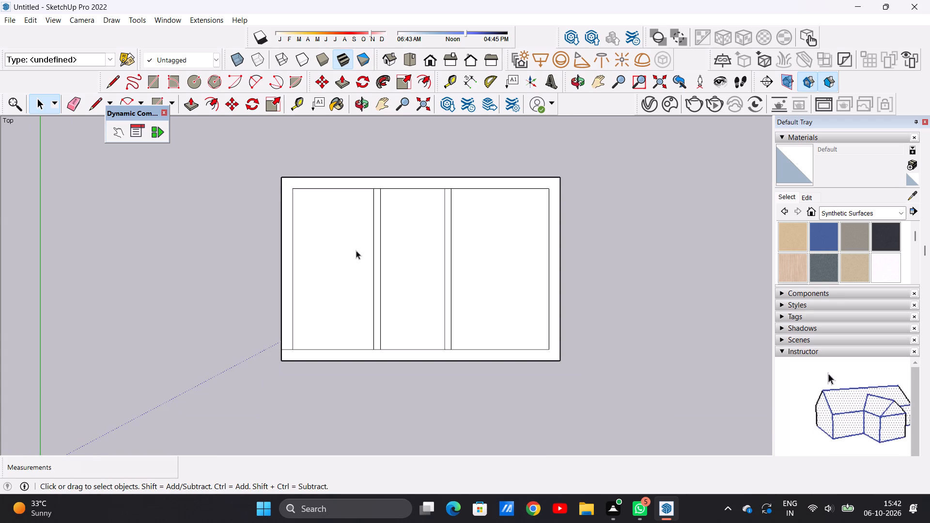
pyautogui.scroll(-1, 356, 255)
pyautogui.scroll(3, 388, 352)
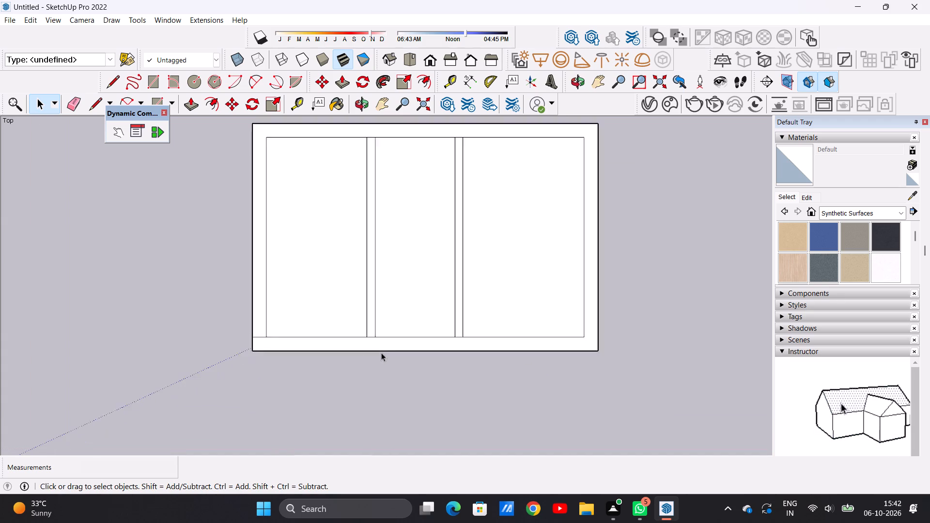
# Extend both lines of the first partition pair about 10 1/2" across the wall border to the slab's long edge nearest the red axis.
pyautogui.scroll(5, 381, 353)
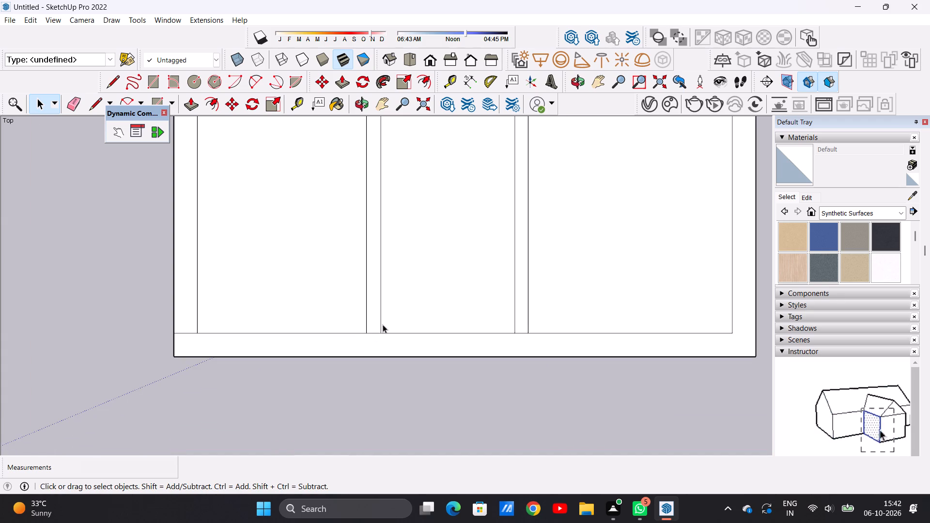
pyautogui.scroll(-3, 377, 328)
pyautogui.scroll(5, 368, 335)
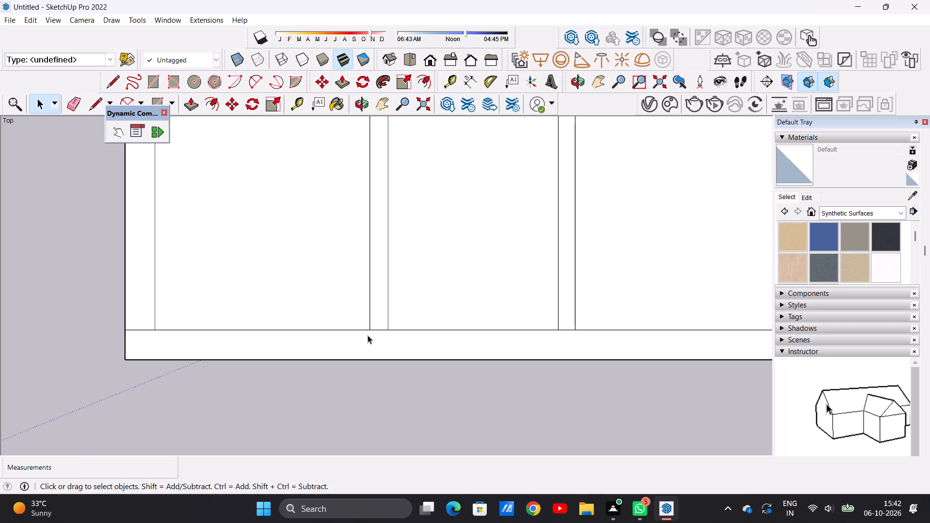
pyautogui.press('l')
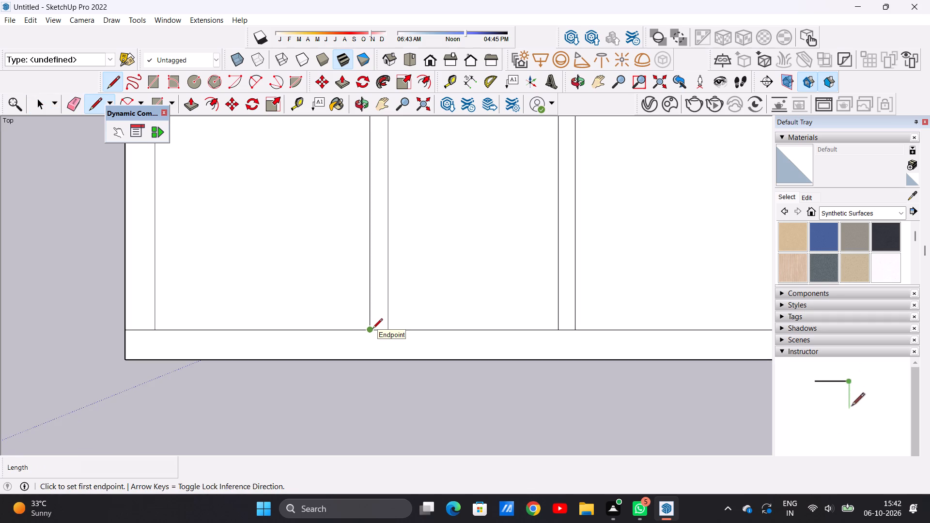
pyautogui.click(372, 329)
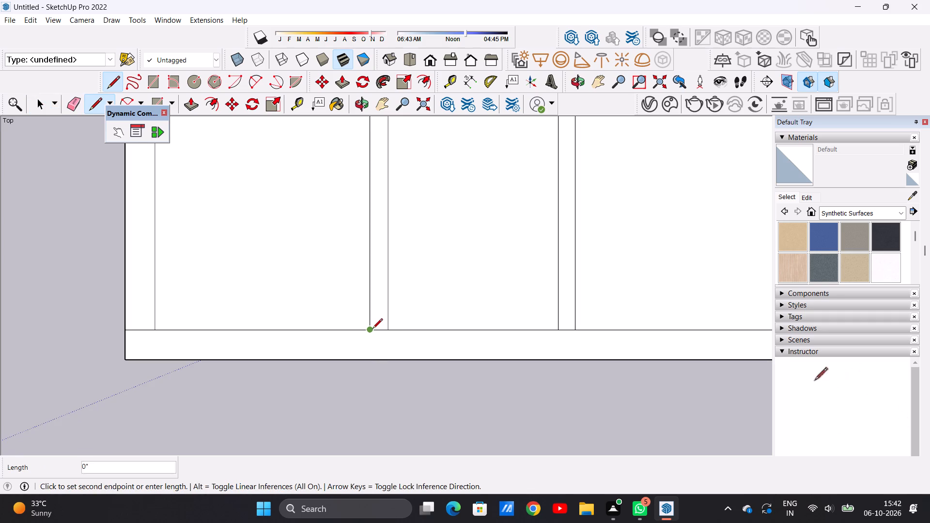
pyautogui.click(373, 361)
pyautogui.click(390, 332)
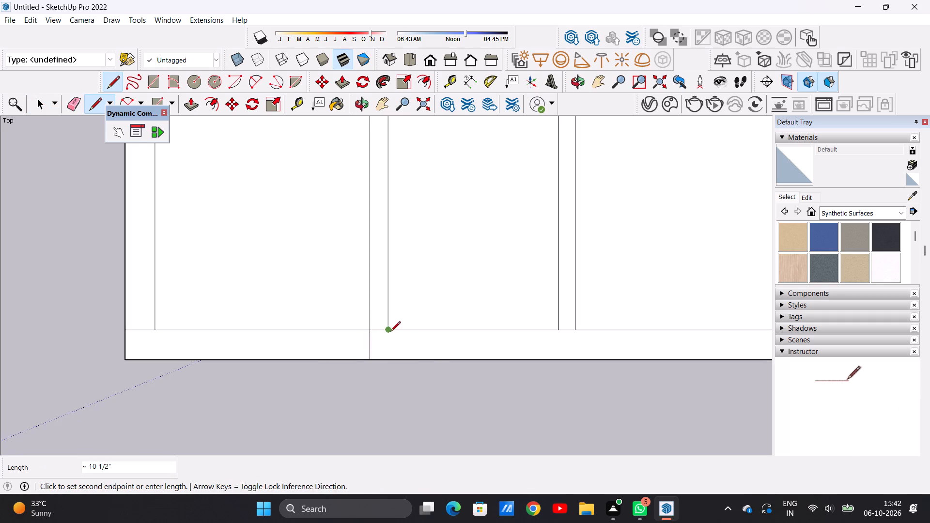
pyautogui.click(391, 358)
# Extend the second pair's partition line nearer the origin about 10 1/2" to the slab's long edge nearest the red axis.
pyautogui.scroll(-5, 398, 339)
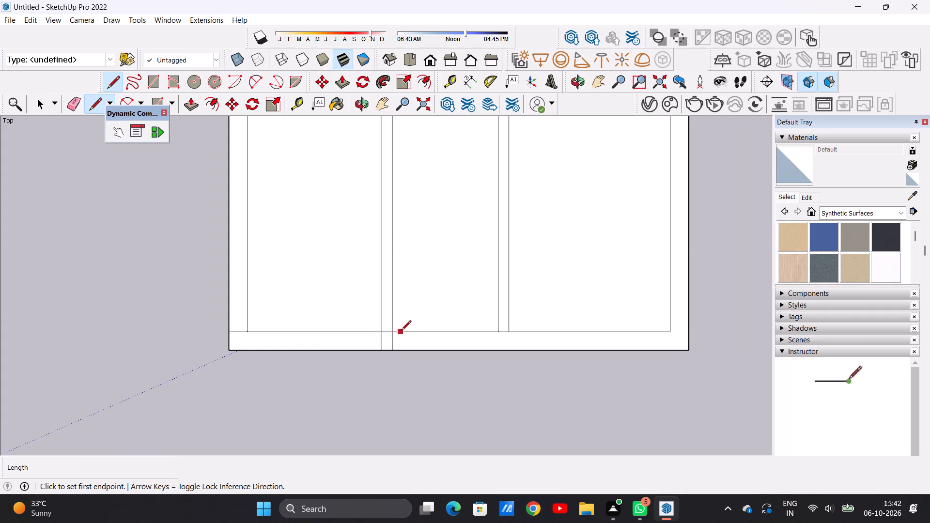
pyautogui.scroll(4, 477, 329)
pyautogui.click(509, 334)
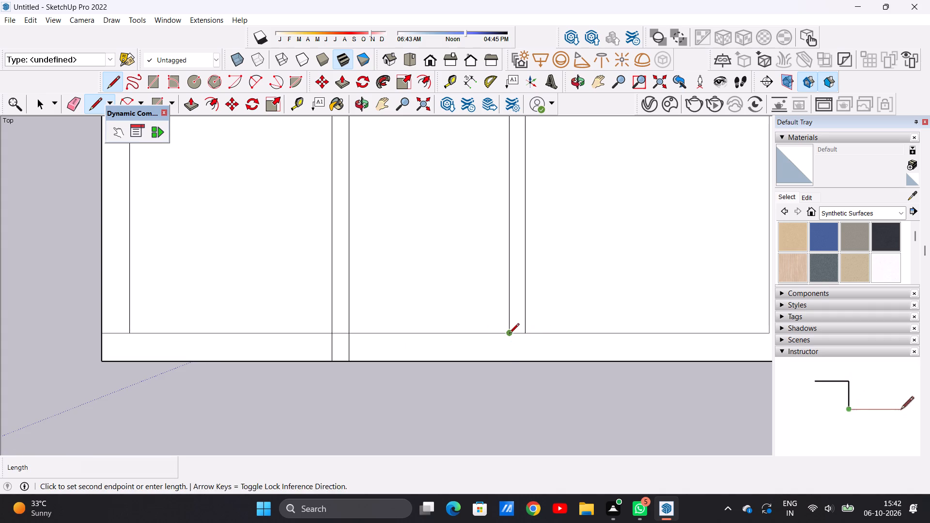
pyautogui.click(510, 361)
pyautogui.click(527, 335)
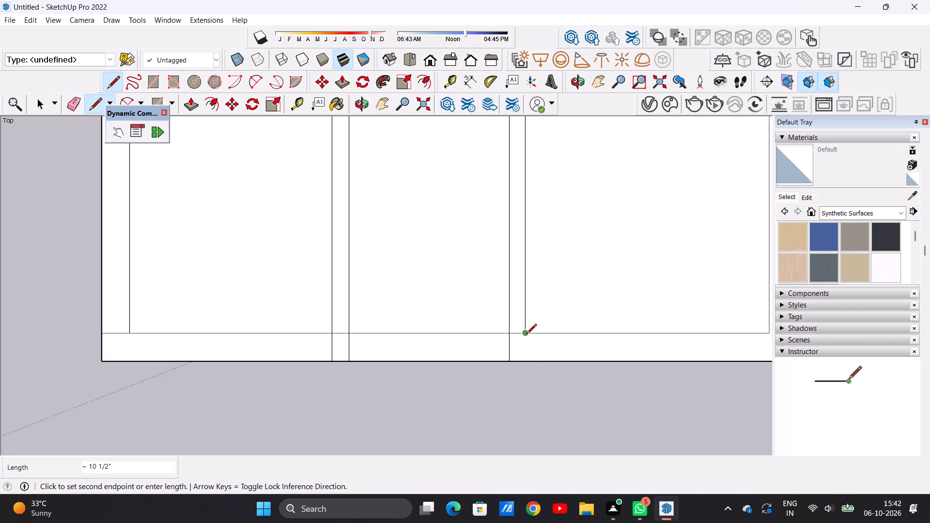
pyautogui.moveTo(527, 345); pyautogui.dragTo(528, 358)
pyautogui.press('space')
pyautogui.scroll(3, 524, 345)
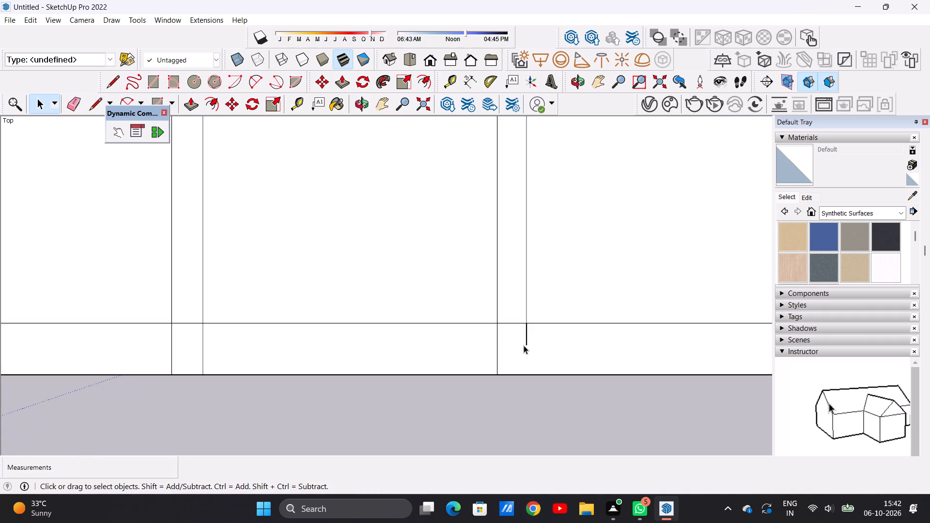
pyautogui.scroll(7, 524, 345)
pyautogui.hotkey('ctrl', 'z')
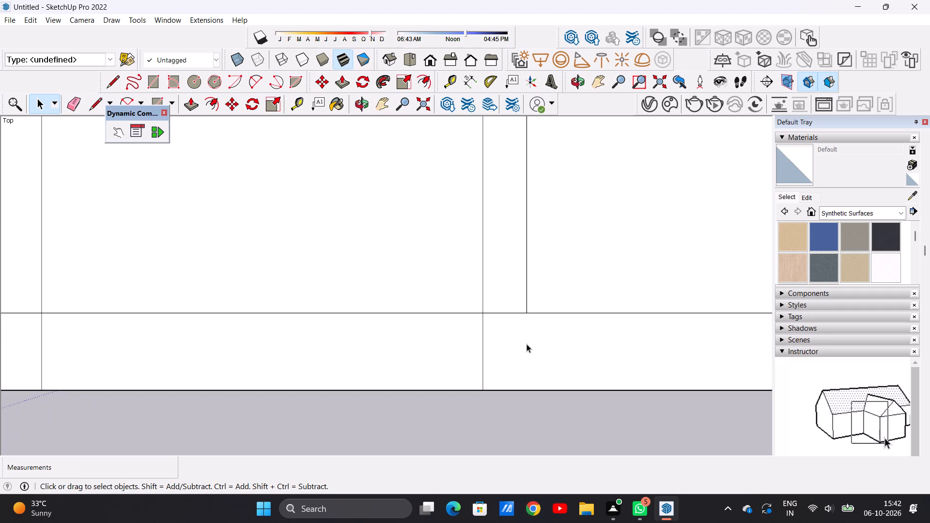
# Extend the second pair's remaining partition line across the wall border to the slab's long edge nearest the red axis.
pyautogui.press('l')
pyautogui.click(527, 314)
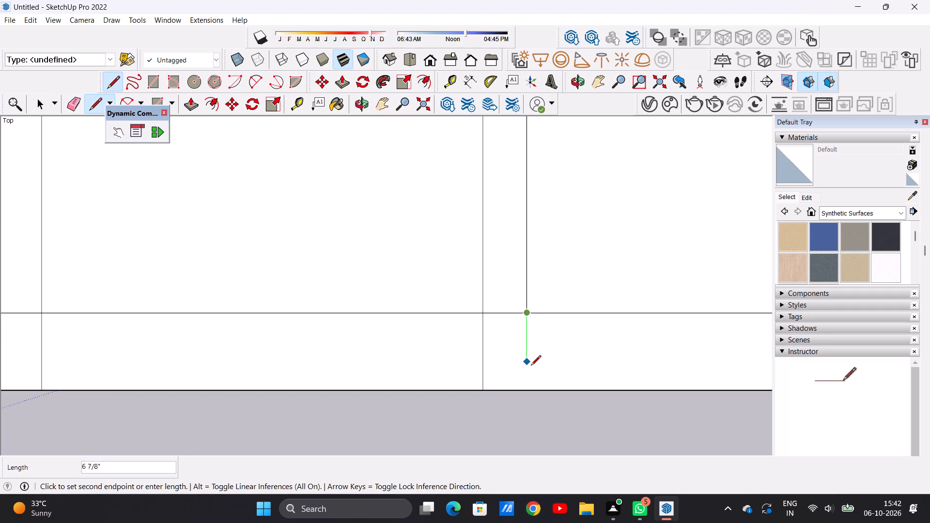
pyautogui.click(529, 391)
pyautogui.press('space')
# Draw two parallel lengthwise lines near mid-depth: about 21' 8 1/2" between the slab's outer short edges, and about 19' 11 7/16" between the inner ones.
pyautogui.scroll(-12, 516, 381)
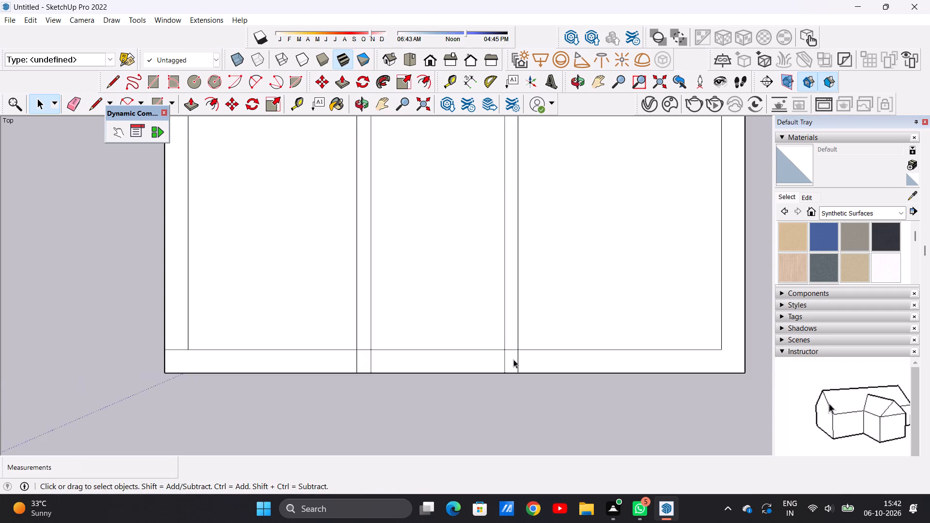
pyautogui.scroll(-16, 513, 359)
pyautogui.scroll(2, 539, 340)
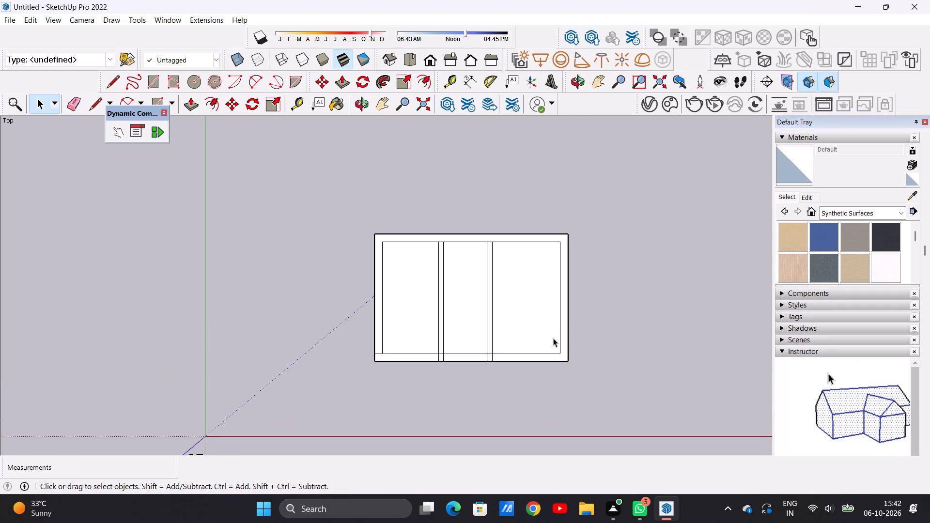
pyautogui.scroll(1, 381, 312)
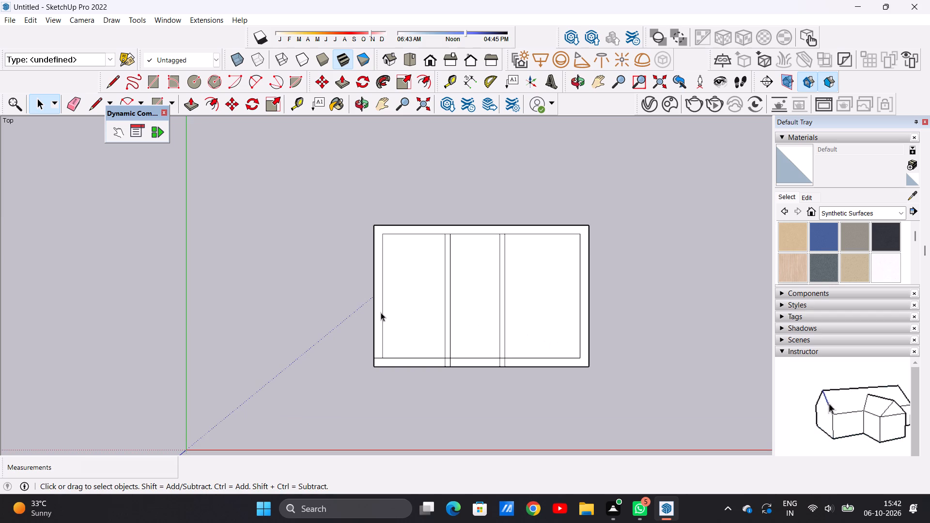
pyautogui.scroll(-1, 381, 312)
pyautogui.scroll(4, 380, 312)
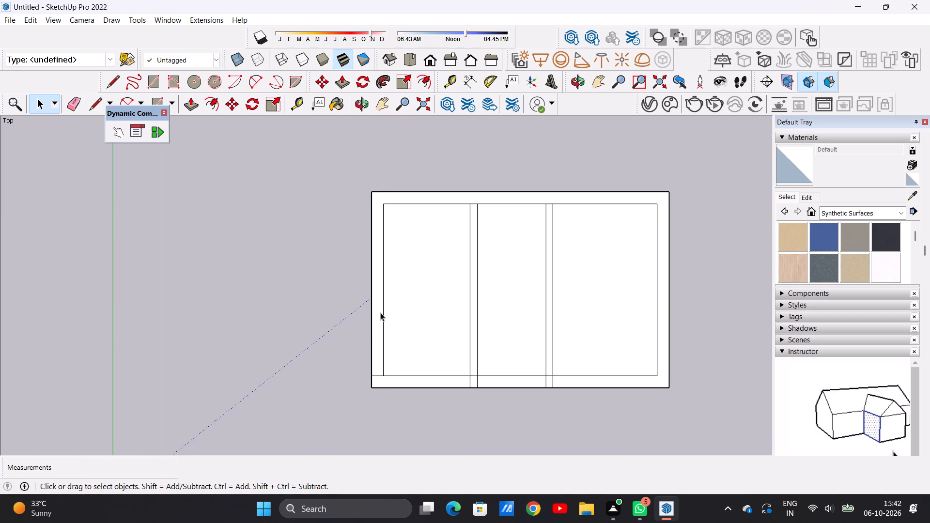
pyautogui.press('l')
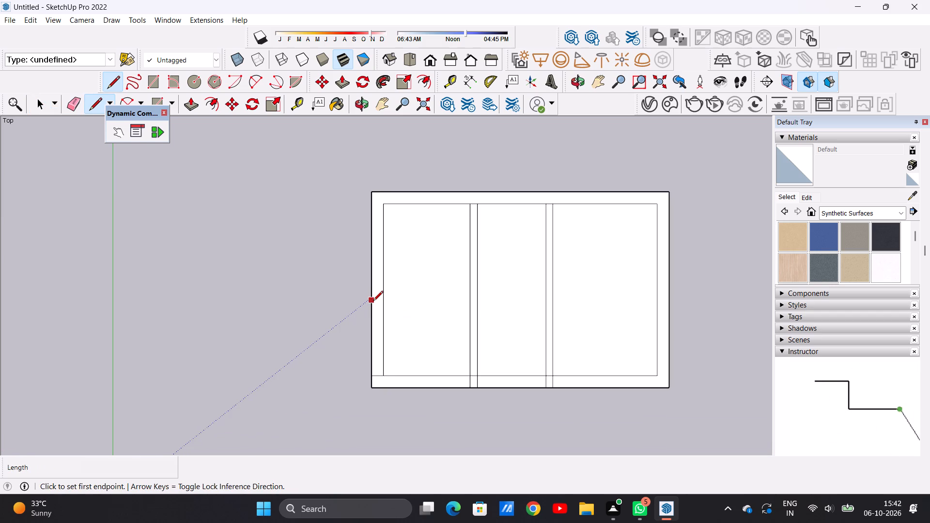
pyautogui.click(373, 306)
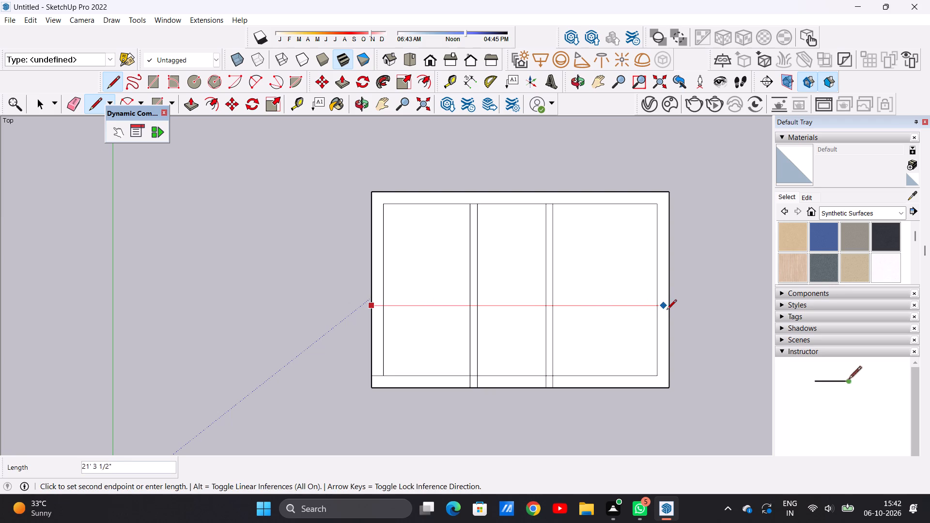
pyautogui.click(671, 306)
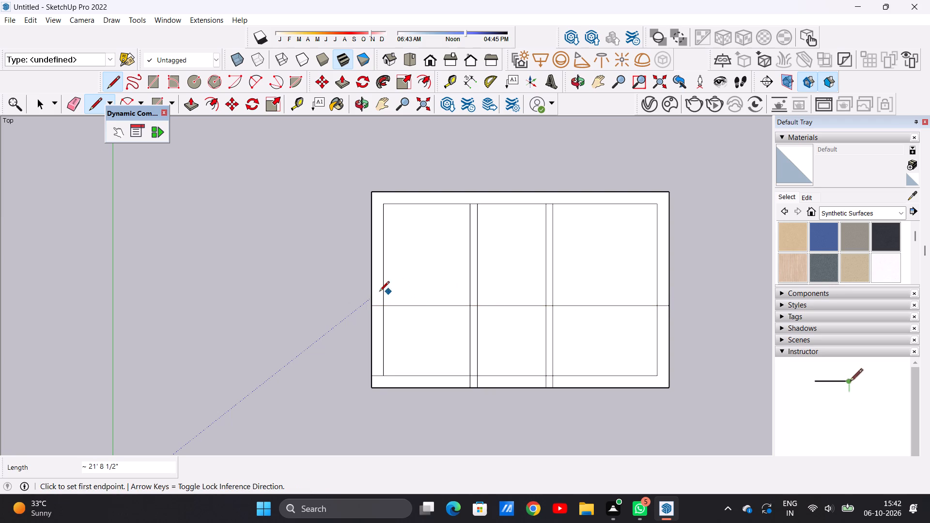
pyautogui.click(383, 294)
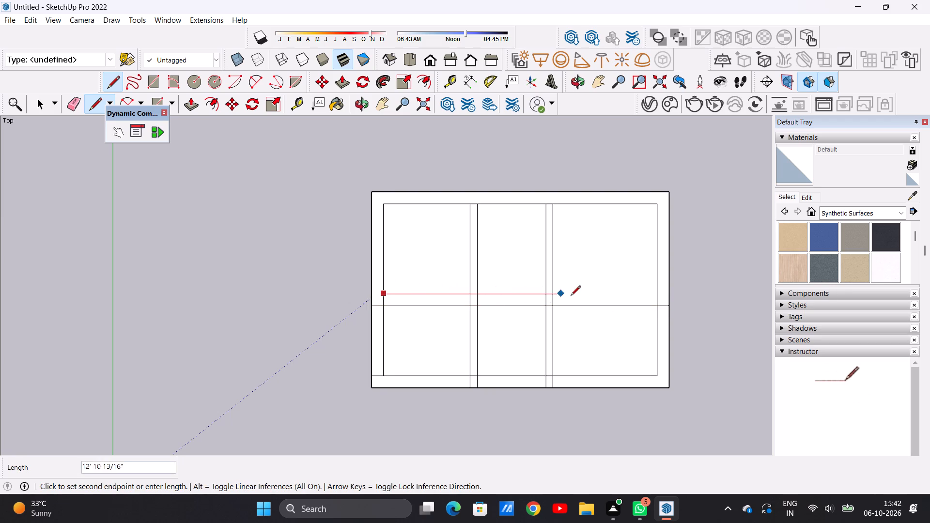
pyautogui.click(660, 296)
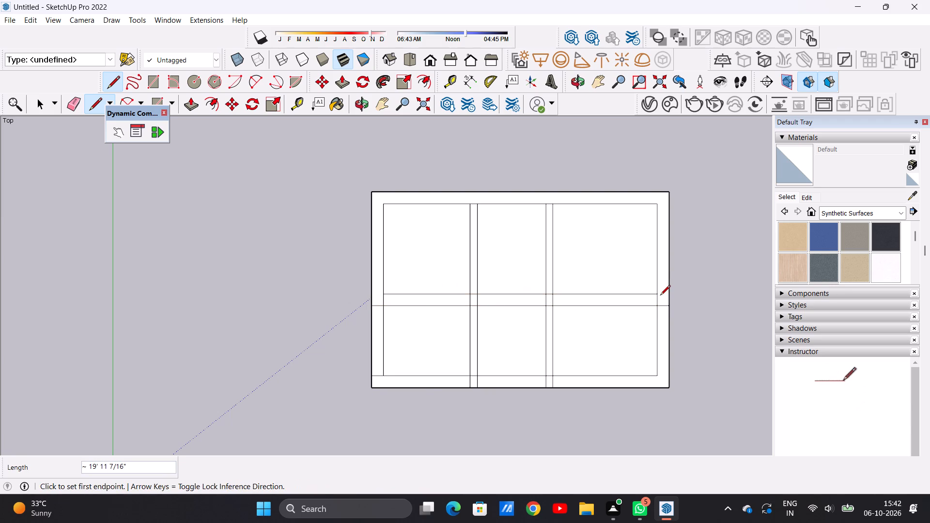
pyautogui.press('space')
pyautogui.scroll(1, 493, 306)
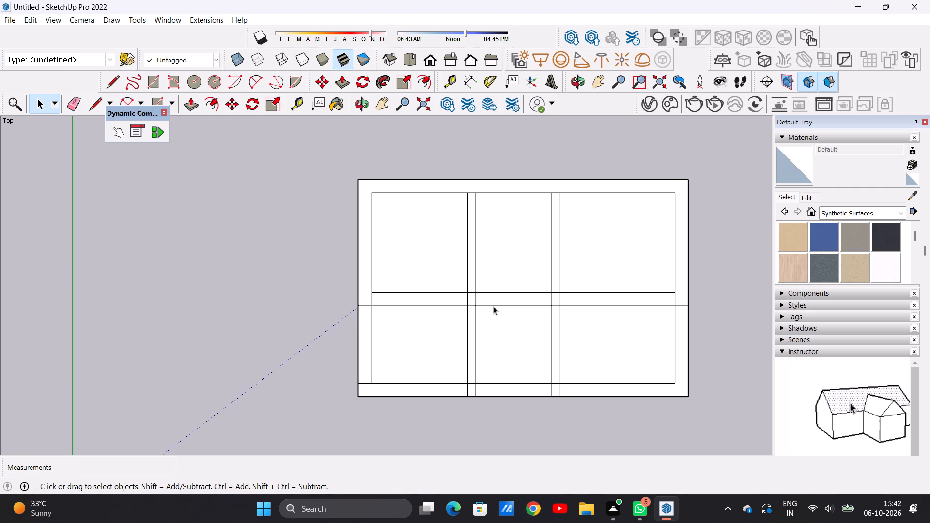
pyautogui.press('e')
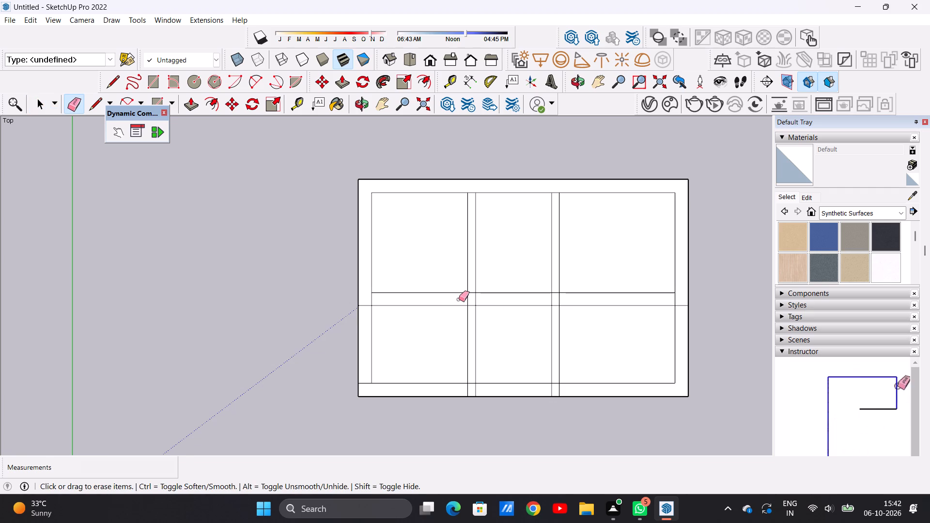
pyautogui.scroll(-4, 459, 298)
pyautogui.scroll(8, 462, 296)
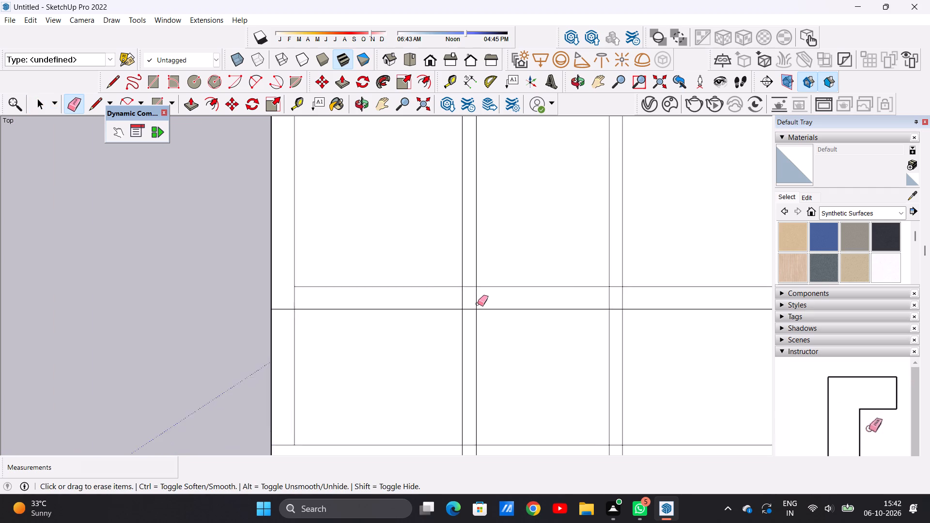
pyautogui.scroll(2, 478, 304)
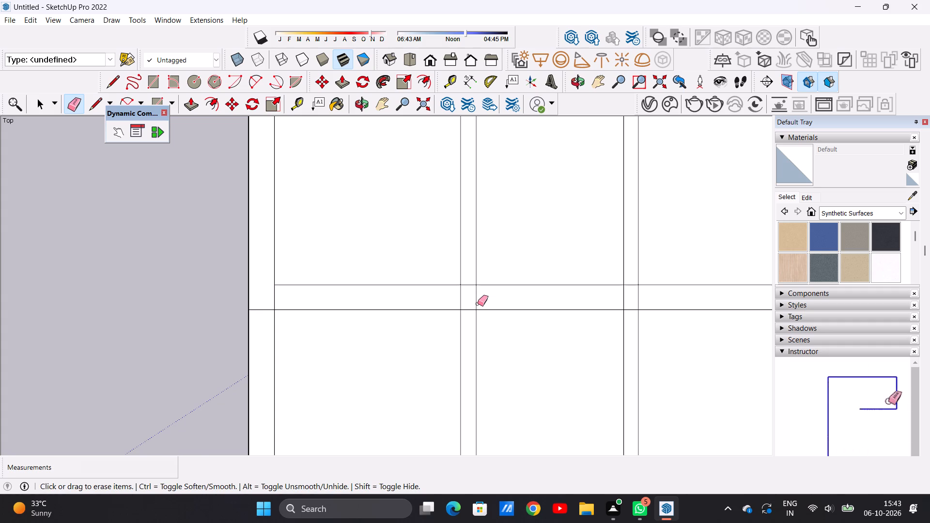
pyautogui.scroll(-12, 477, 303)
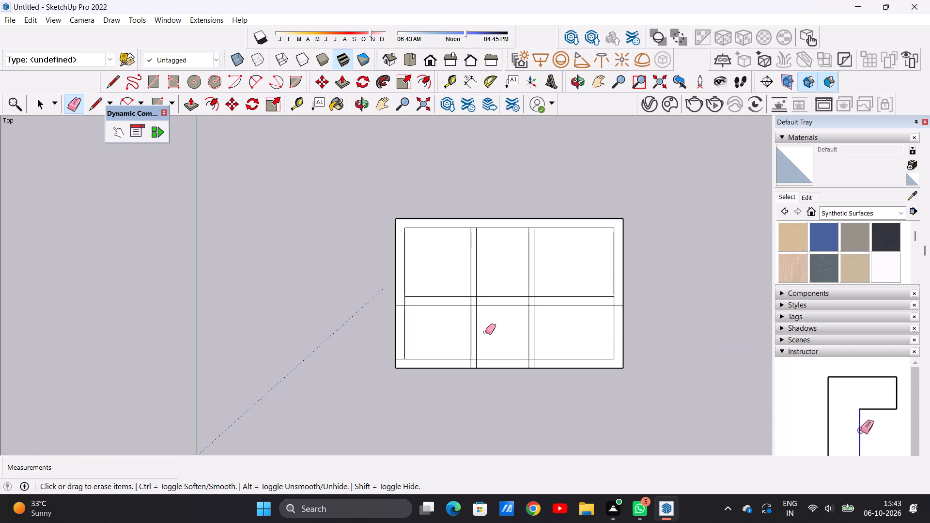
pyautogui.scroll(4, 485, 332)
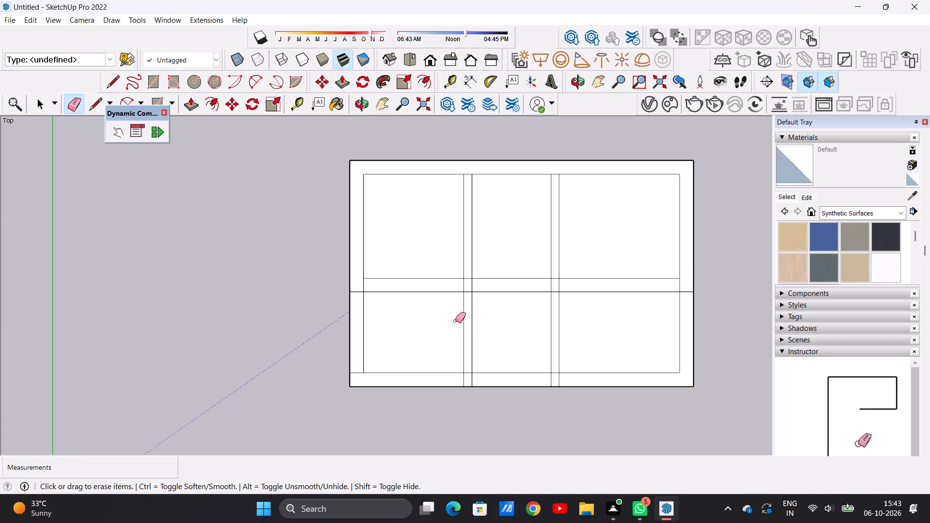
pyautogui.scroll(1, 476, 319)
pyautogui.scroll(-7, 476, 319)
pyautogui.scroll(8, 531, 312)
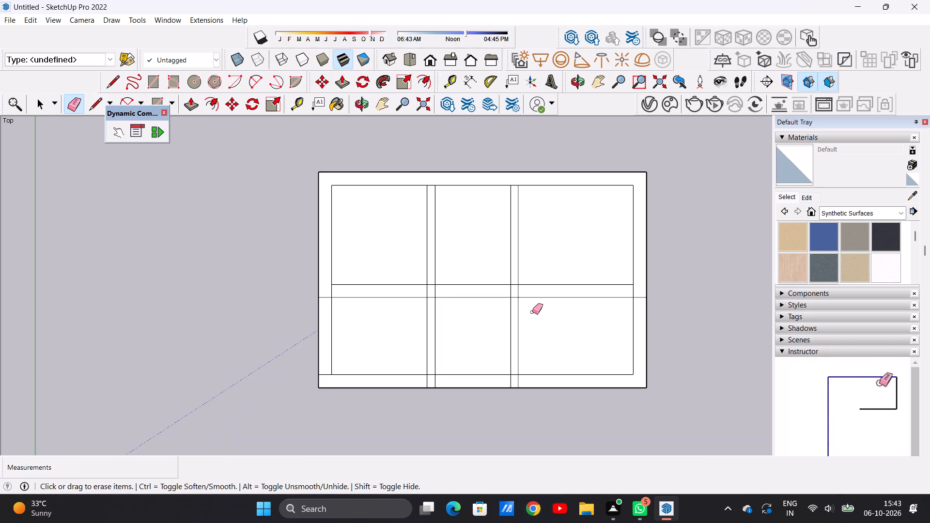
# Undo the two parallel lengthwise lines drawn near the slab's mid-depth.
pyautogui.hotkey('ctrl', 'z')
pyautogui.press('space')
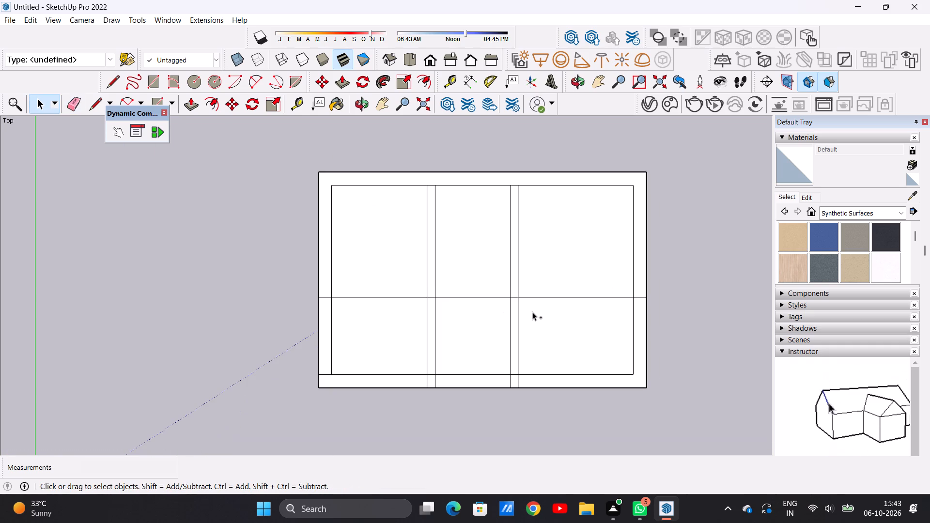
pyautogui.hotkey('ctrl', 'z')
# Redraw the lengthwise pair slightly closer together: about 21' 8 1/2" between the outer short edges and about 19' 11 7/16" between the inner ones.
pyautogui.scroll(-2, 403, 296)
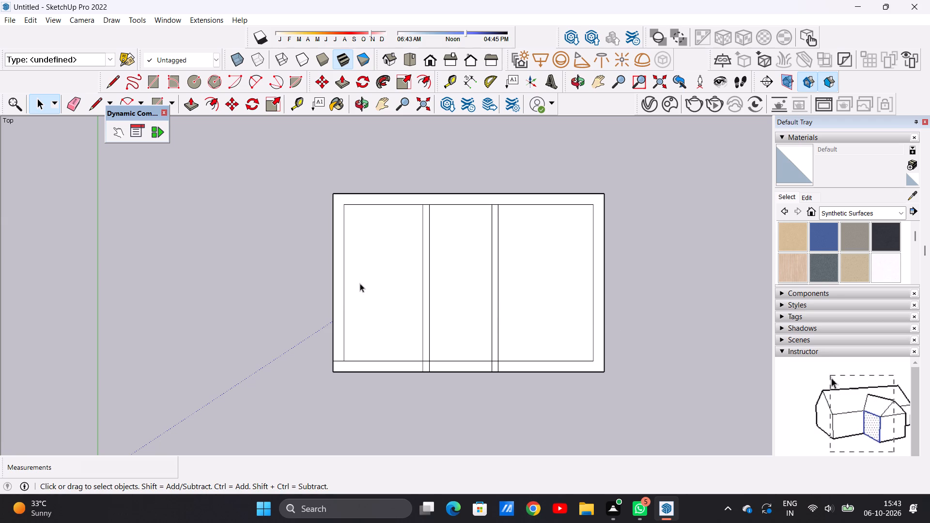
pyautogui.scroll(1, 390, 316)
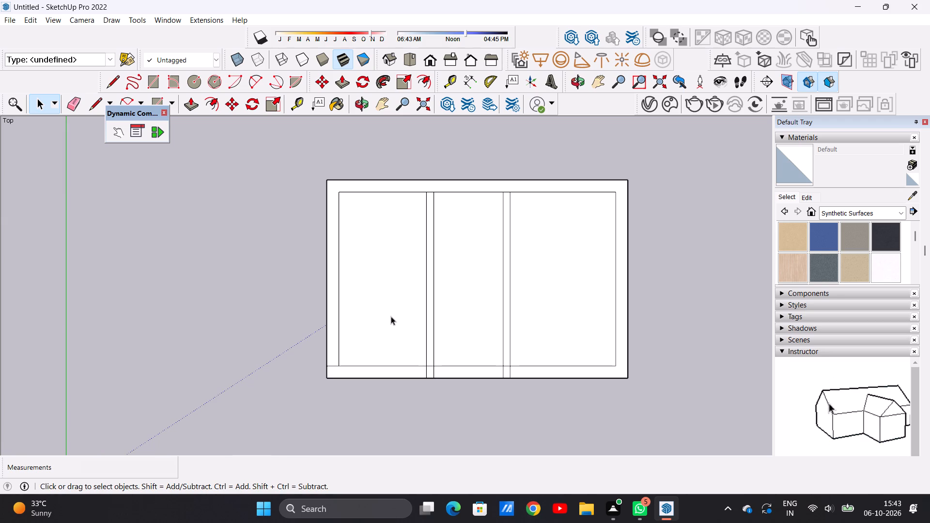
pyautogui.press('l')
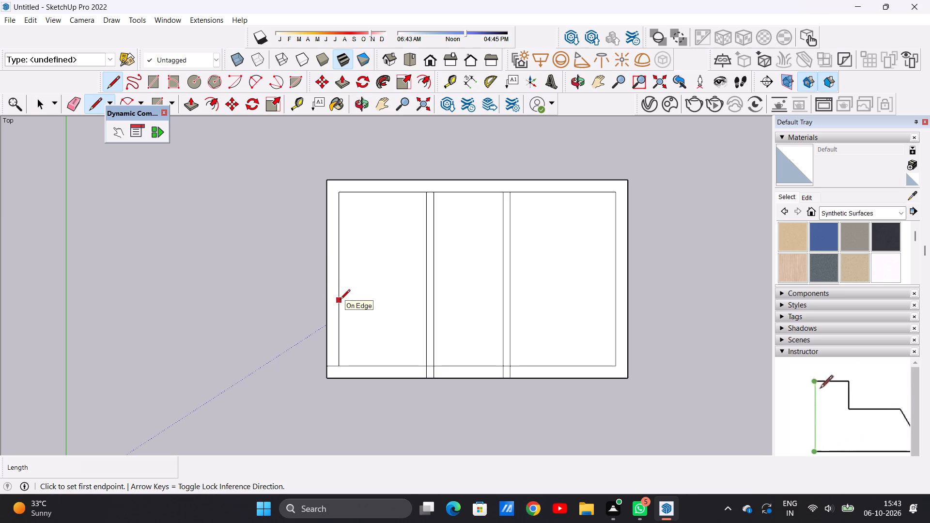
pyautogui.click(328, 301)
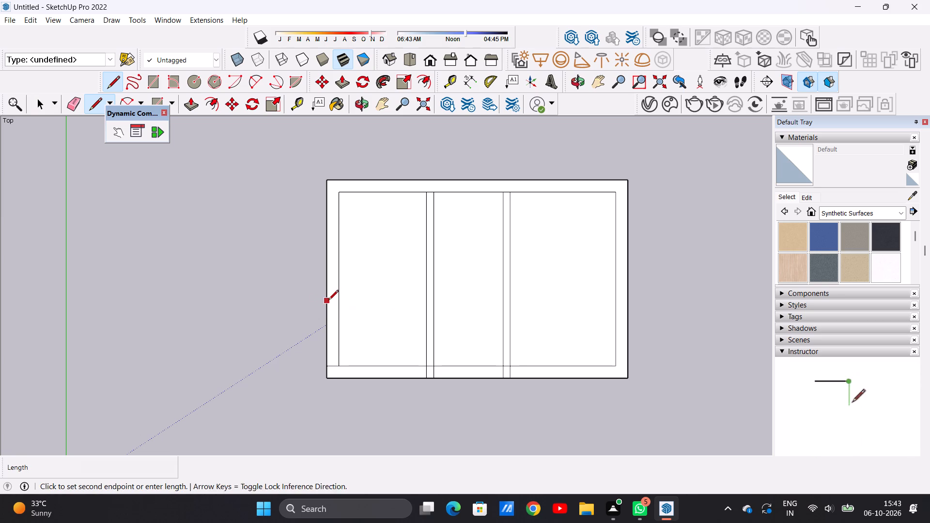
pyautogui.click(628, 305)
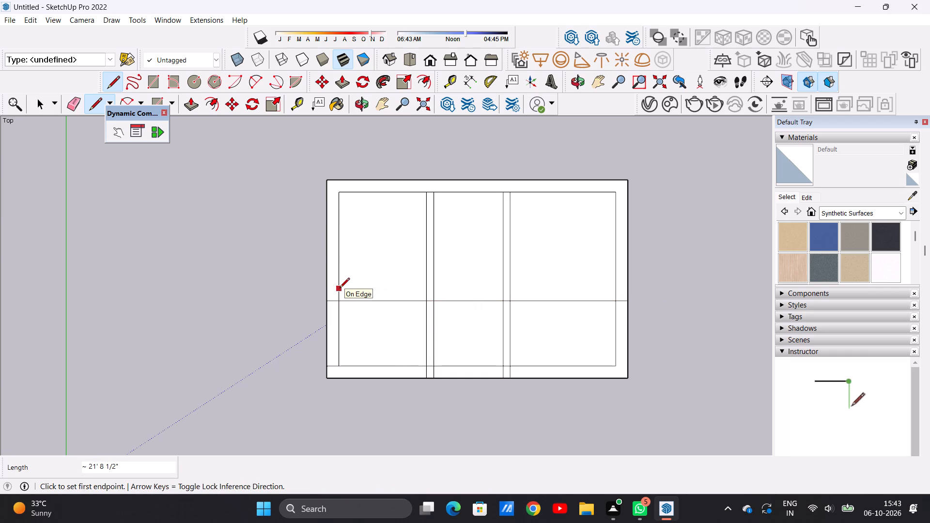
pyautogui.click(341, 291)
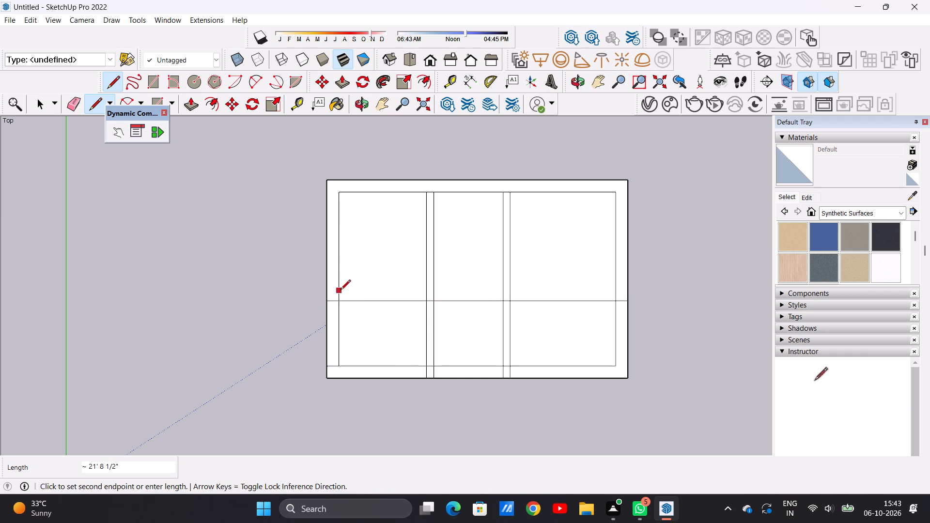
pyautogui.click(618, 289)
pyautogui.press('space')
# Erase the short segments of both crossing partition pairs that lie between the two lengthwise lines.
pyautogui.scroll(3, 493, 296)
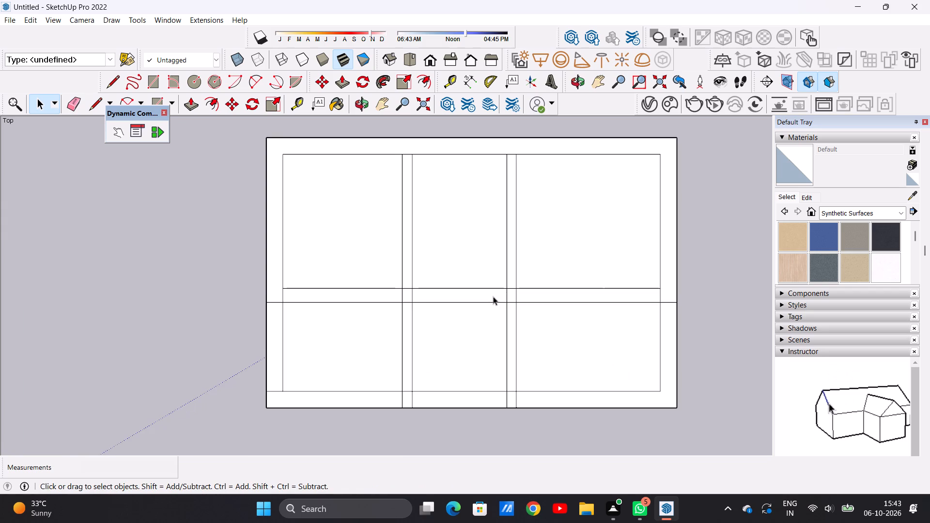
pyautogui.press('e')
pyautogui.scroll(2, 419, 298)
pyautogui.moveTo(386, 291); pyautogui.dragTo(416, 292)
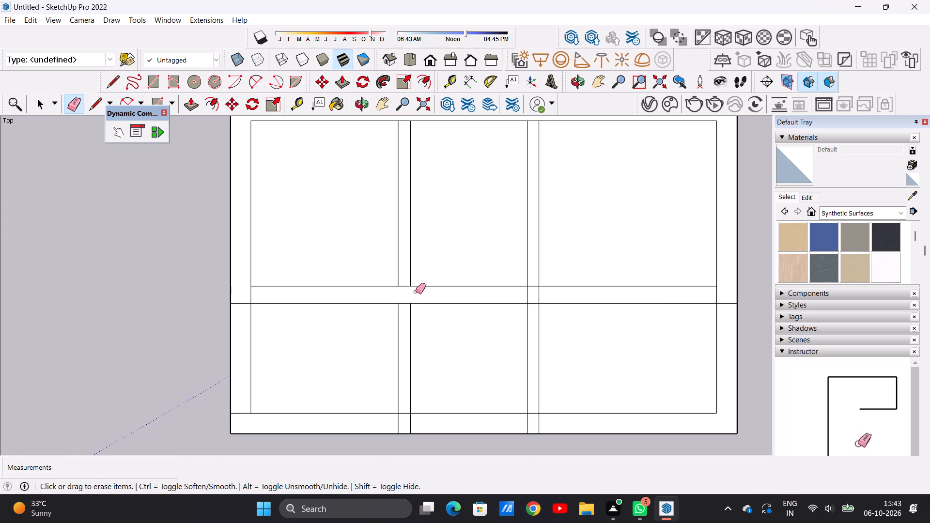
pyautogui.moveTo(522, 295); pyautogui.dragTo(540, 293)
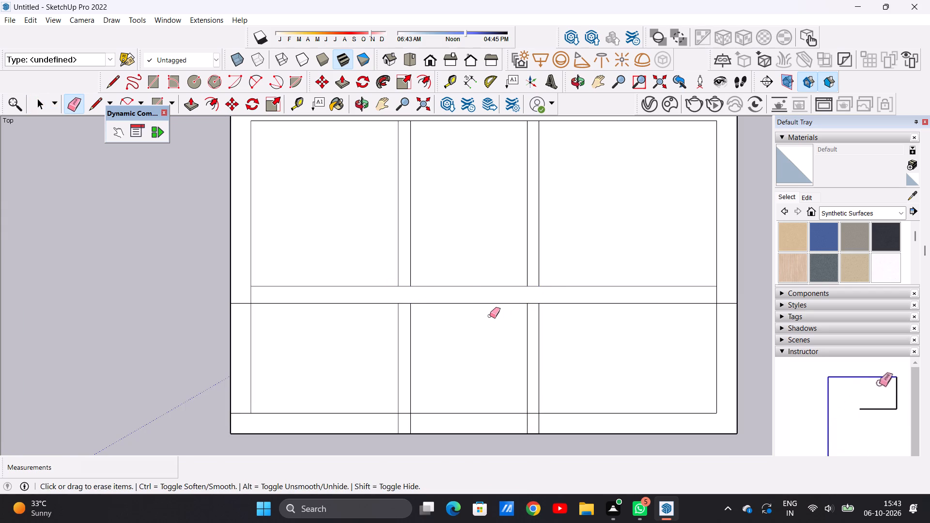
pyautogui.press('space')
# Push/Pull the U-shaped part of the wall border beyond the lengthwise pair, on the side away from the red axis, up 10'.
pyautogui.scroll(-14, 450, 309)
pyautogui.scroll(2, 512, 295)
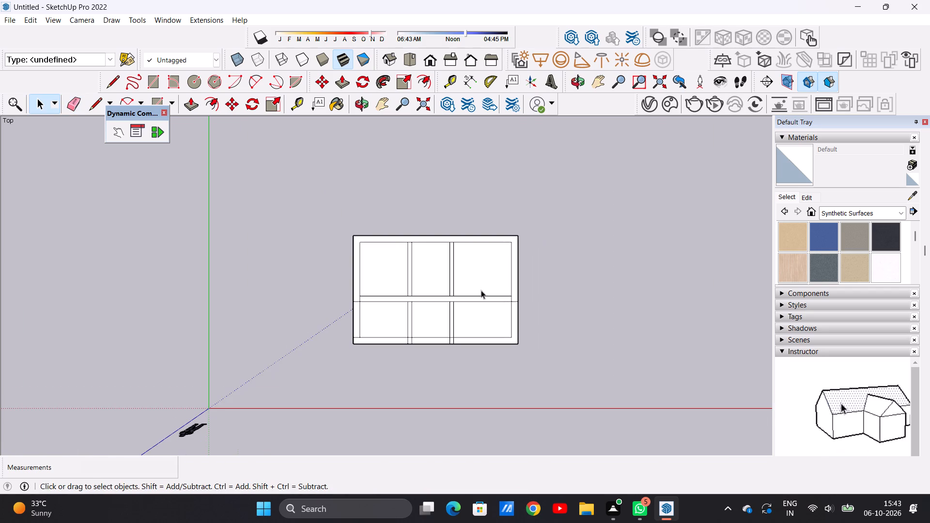
pyautogui.scroll(5, 466, 276)
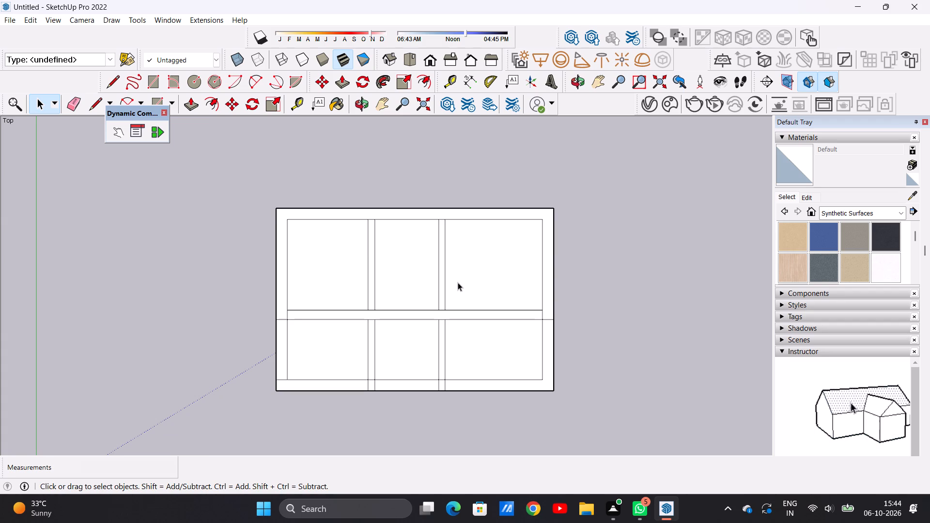
pyautogui.scroll(-4, 458, 282)
pyautogui.moveTo(513, 359); pyautogui.dragTo(507, 212, button='middle')
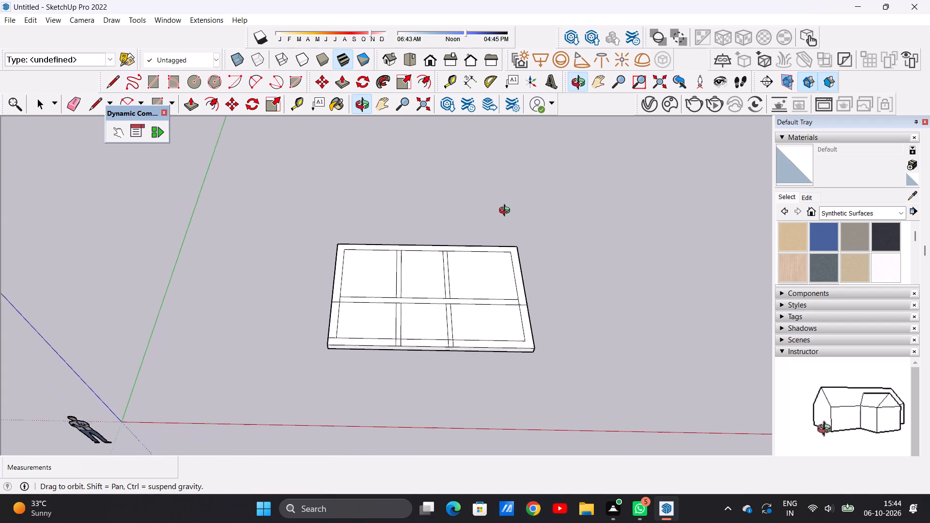
pyautogui.moveTo(507, 212); pyautogui.dragTo(506, 208, button='middle')
pyautogui.scroll(3, 561, 271)
pyautogui.press('p')
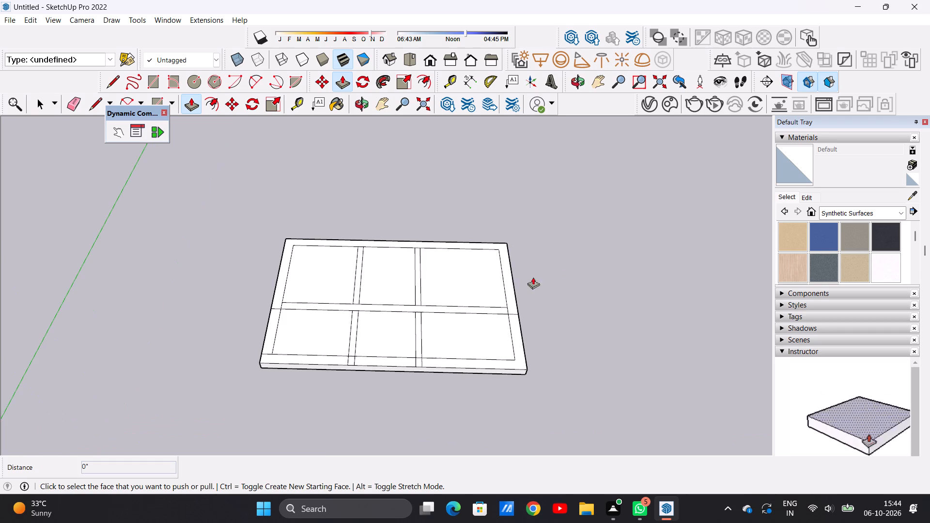
pyautogui.scroll(5, 511, 283)
pyautogui.scroll(-5, 514, 280)
pyautogui.moveTo(587, 271); pyautogui.dragTo(518, 285, button='middle')
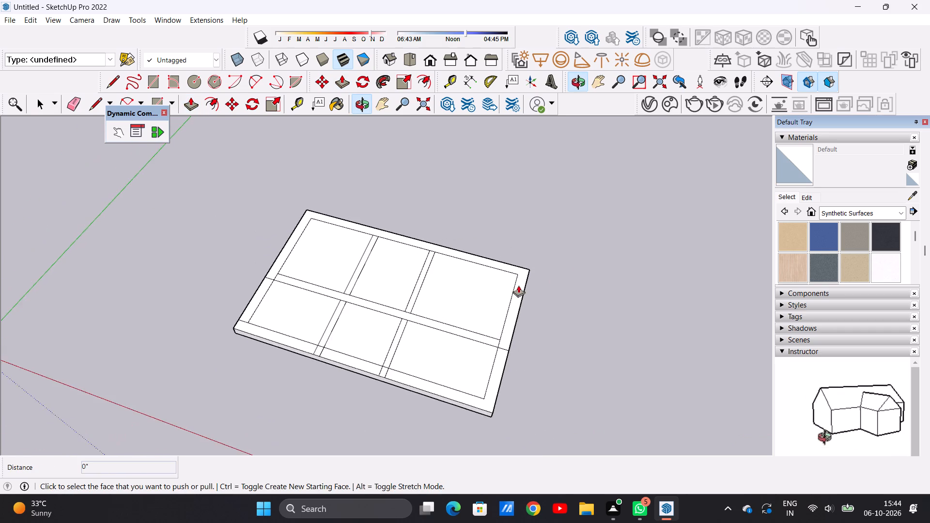
pyautogui.scroll(5, 517, 303)
pyautogui.click(514, 311)
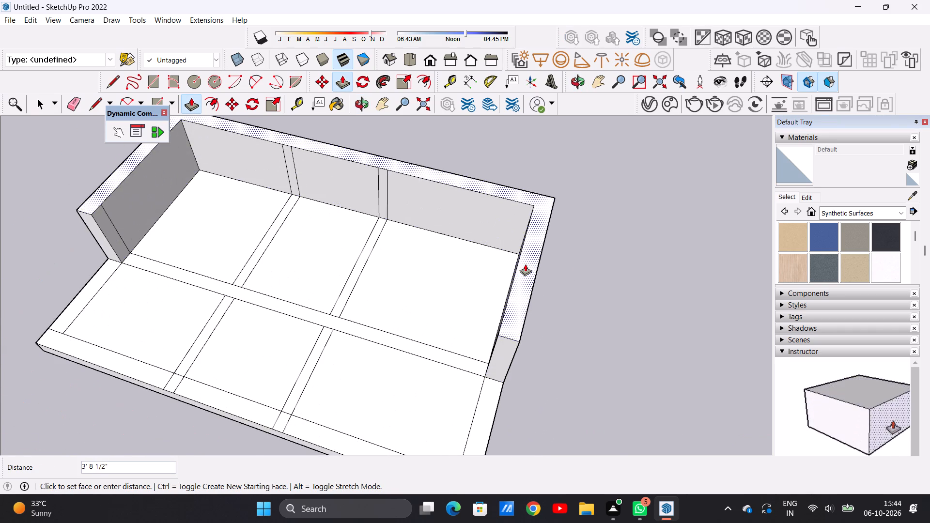
pyautogui.scroll(-11, 525, 264)
pyautogui.moveTo(526, 228); pyautogui.dragTo(580, 118, button='middle')
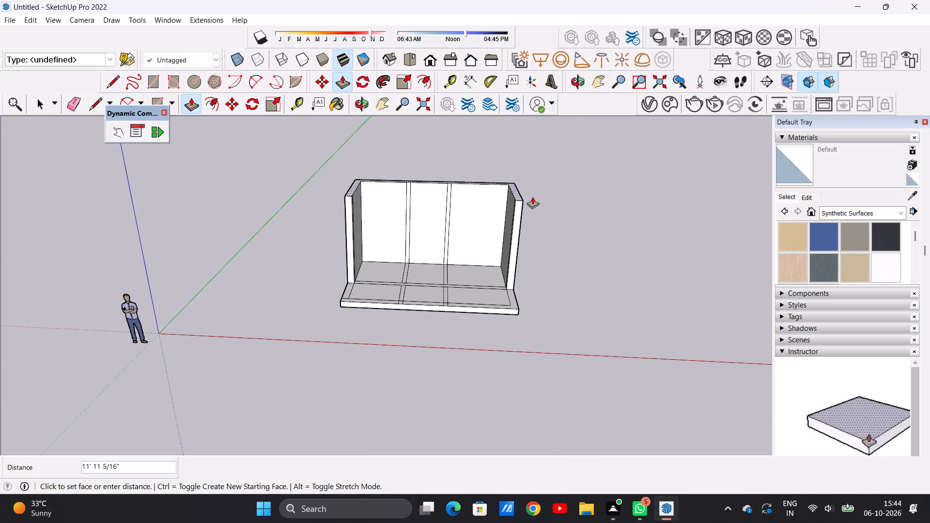
pyautogui.moveTo(513, 229); pyautogui.dragTo(512, 187, button='middle')
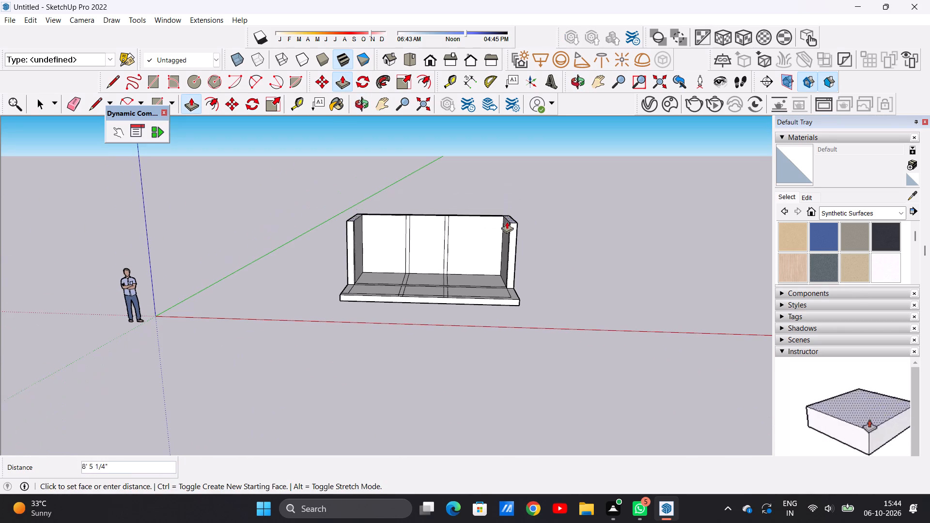
pyautogui.write("10'")
pyautogui.press('Return')
pyautogui.press('space')
# Inspect the raised U-shaped wall from the front and from above.
pyautogui.scroll(-10, 482, 240)
pyautogui.scroll(19, 449, 221)
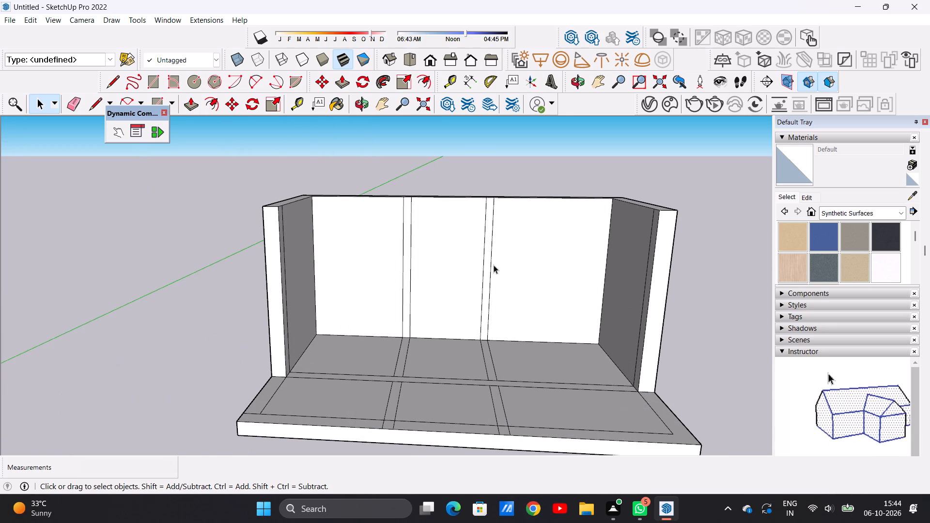
pyautogui.scroll(-5, 472, 276)
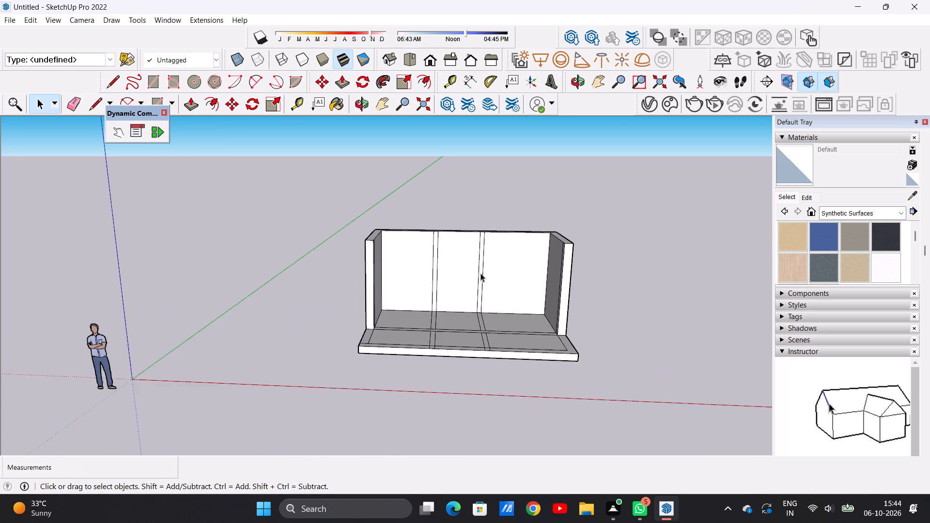
pyautogui.scroll(-3, 480, 273)
pyautogui.moveTo(484, 270); pyautogui.dragTo(490, 348, button='middle')
pyautogui.scroll(4, 497, 247)
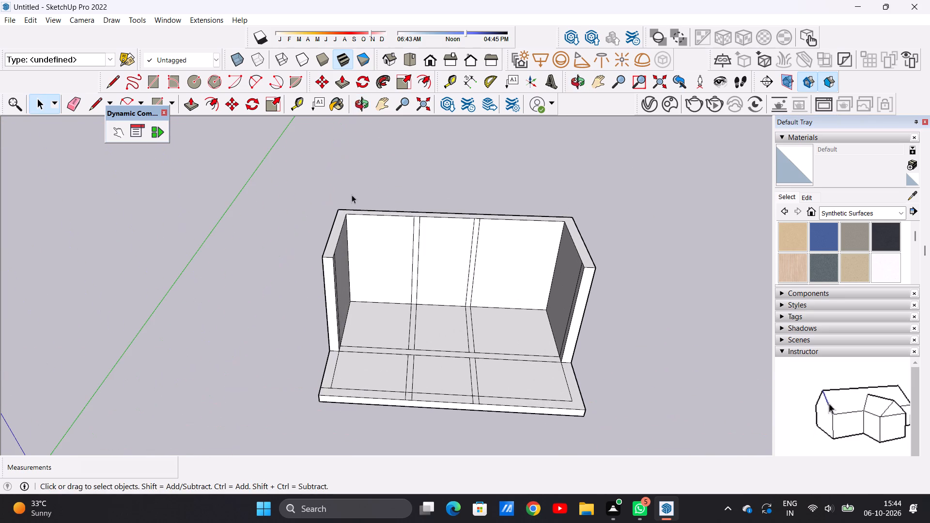
pyautogui.scroll(4, 526, 268)
pyautogui.click(428, 57)
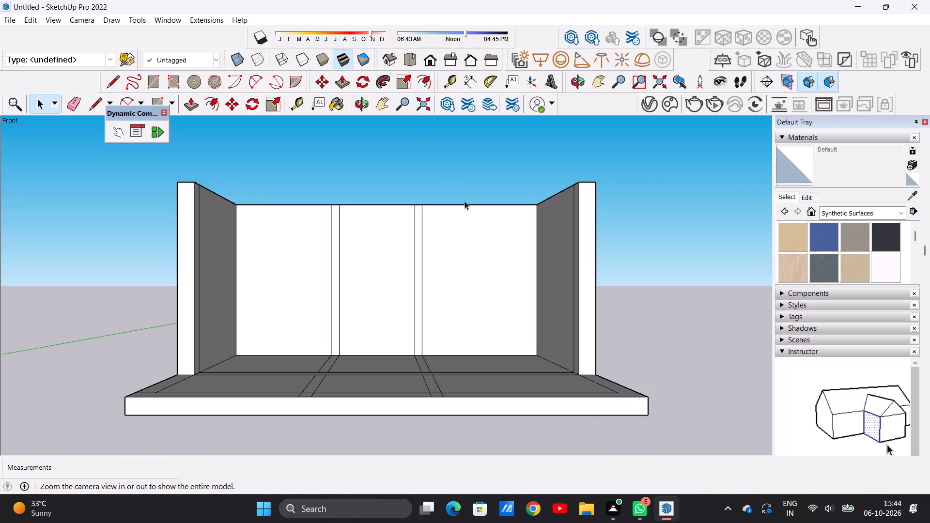
pyautogui.scroll(-5, 468, 221)
pyautogui.scroll(7, 391, 217)
pyautogui.scroll(-5, 412, 249)
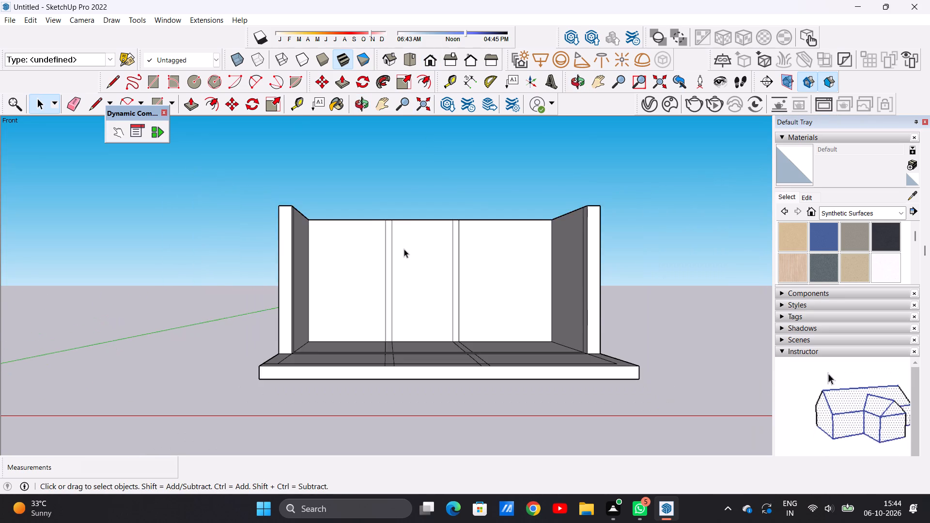
pyautogui.moveTo(404, 250); pyautogui.dragTo(390, 425, button='middle')
pyautogui.scroll(3, 388, 322)
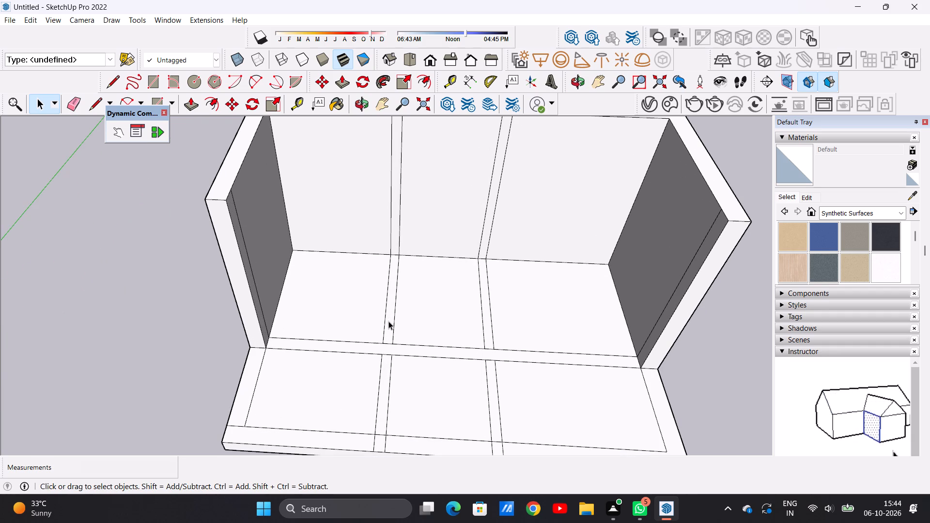
# Push/Pull the crossing partition strip nearer the green axis, inside the raised U-shaped wall, up 10' to the wall top.
pyautogui.scroll(-4, 390, 320)
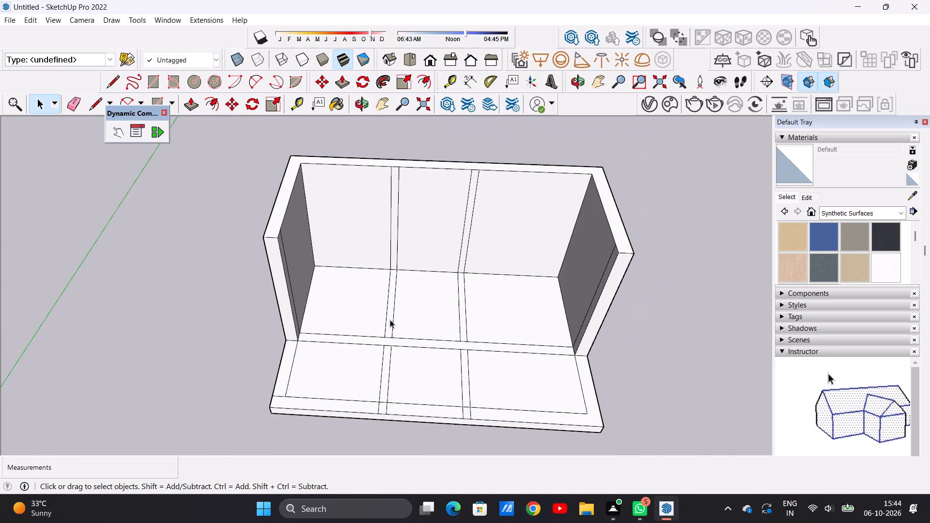
pyautogui.scroll(2, 390, 320)
pyautogui.press('p')
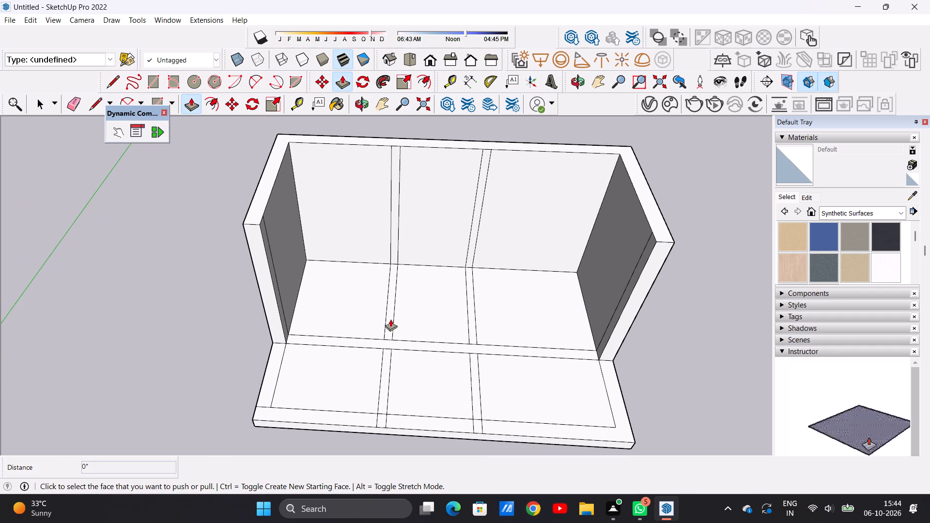
pyautogui.scroll(4, 387, 311)
pyautogui.click(391, 308)
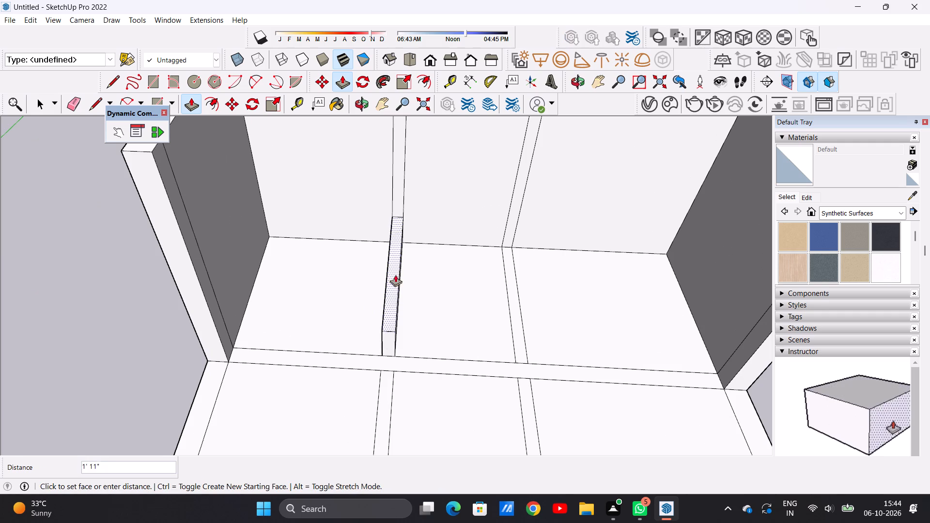
pyautogui.scroll(-10, 397, 255)
pyautogui.scroll(11, 404, 166)
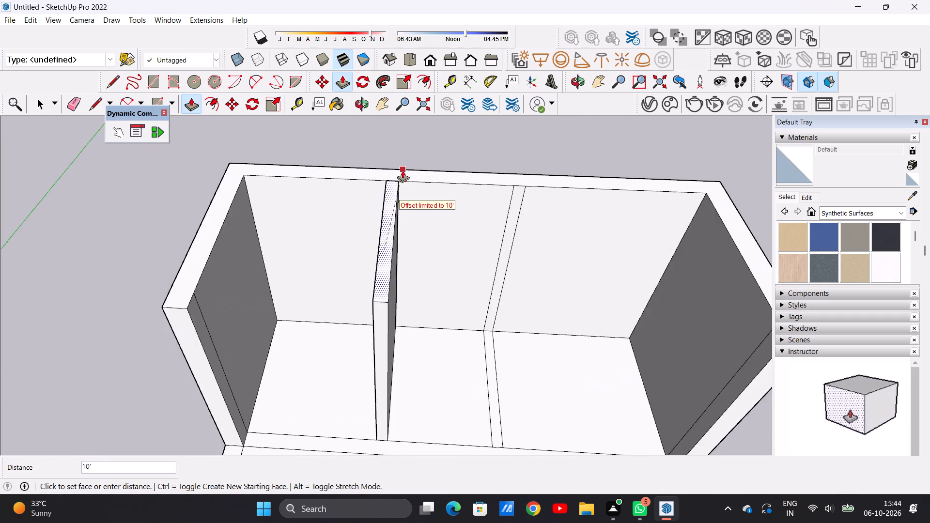
pyautogui.scroll(3, 403, 170)
pyautogui.click(396, 188)
# Push/Pull the other crossing partition strip inside the U-shaped wall up 10' to match the wall top.
pyautogui.scroll(-11, 395, 198)
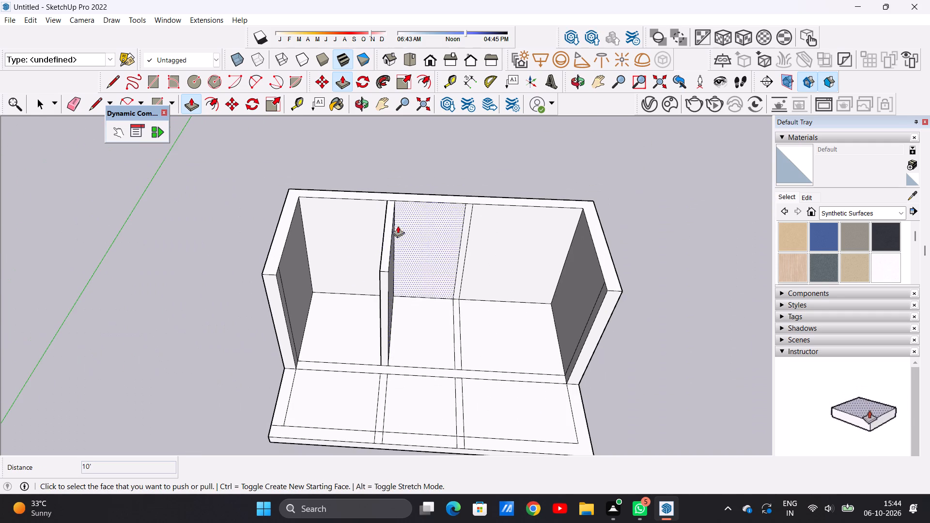
pyautogui.scroll(12, 454, 321)
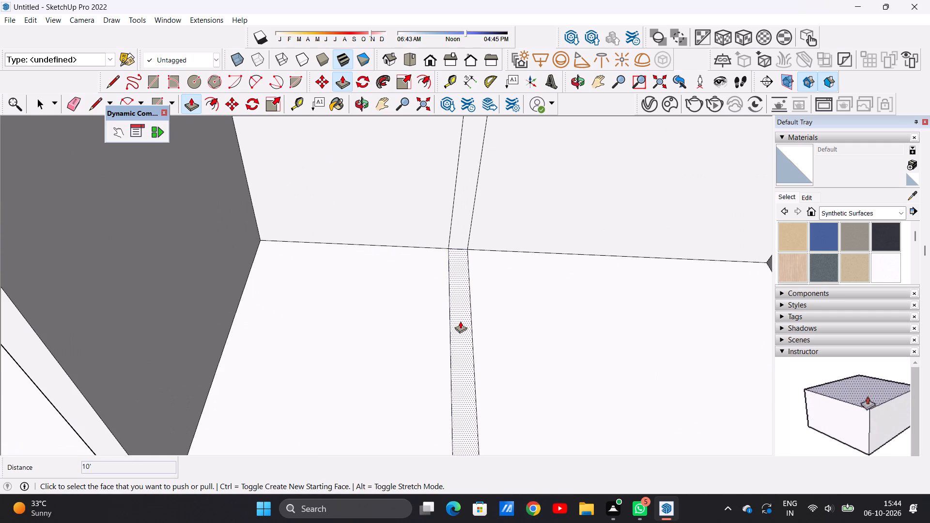
pyautogui.click(460, 321)
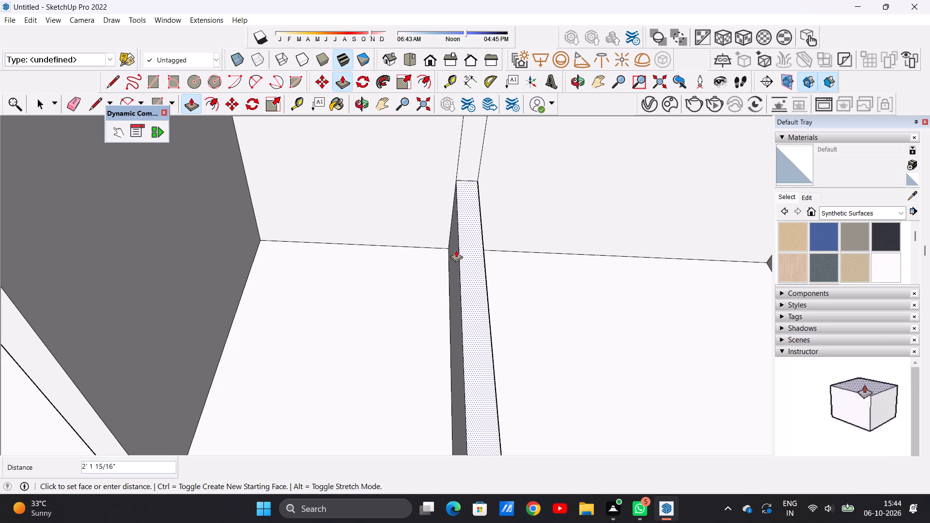
pyautogui.scroll(-15, 456, 249)
pyautogui.scroll(11, 463, 173)
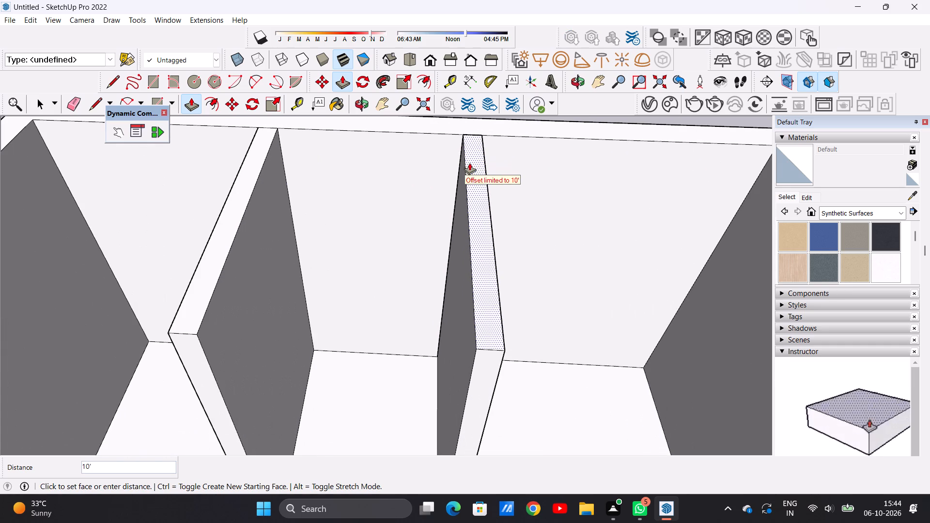
pyautogui.click(464, 134)
pyautogui.press('space')
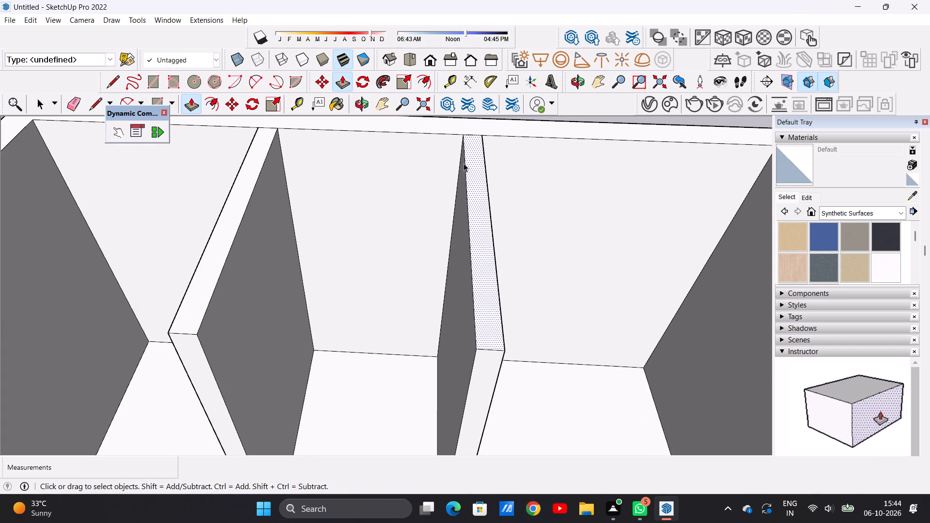
# Push/Pull the strip between the two lengthwise lines up 10', closing the open side of the U-shaped wall.
pyautogui.scroll(-7, 472, 293)
pyautogui.moveTo(476, 320); pyautogui.dragTo(485, 279, button='middle')
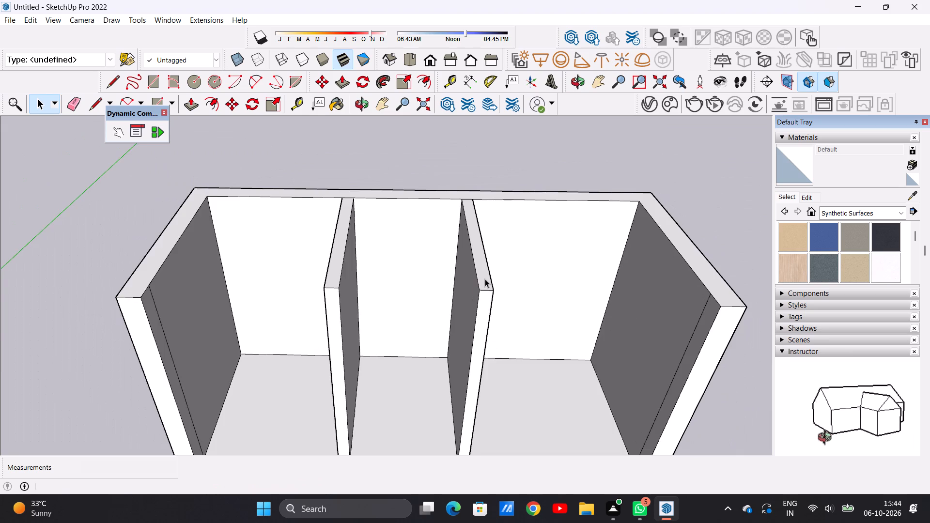
pyautogui.scroll(-4, 482, 280)
pyautogui.scroll(1, 482, 281)
pyautogui.scroll(-5, 482, 281)
pyautogui.moveTo(514, 392); pyautogui.dragTo(510, 389, button='middle')
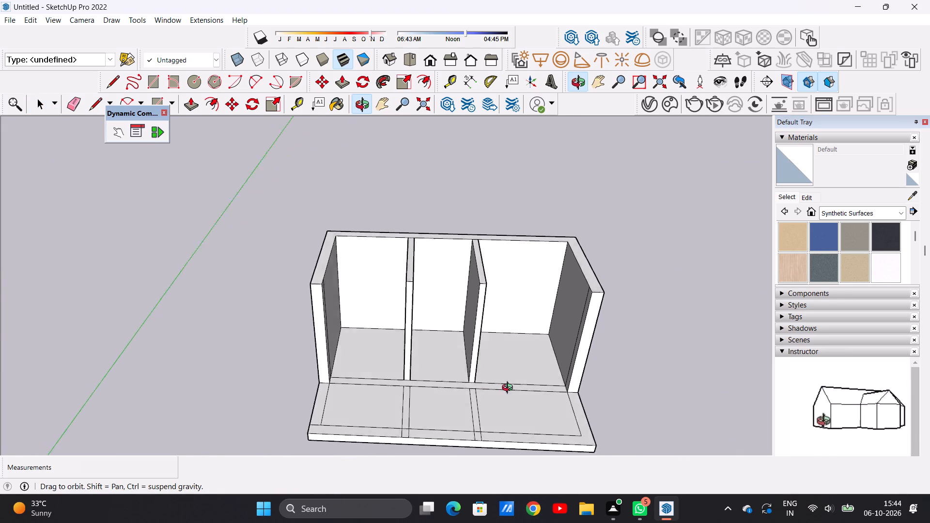
pyautogui.moveTo(510, 389); pyautogui.dragTo(512, 409, button='middle')
pyautogui.scroll(11, 542, 388)
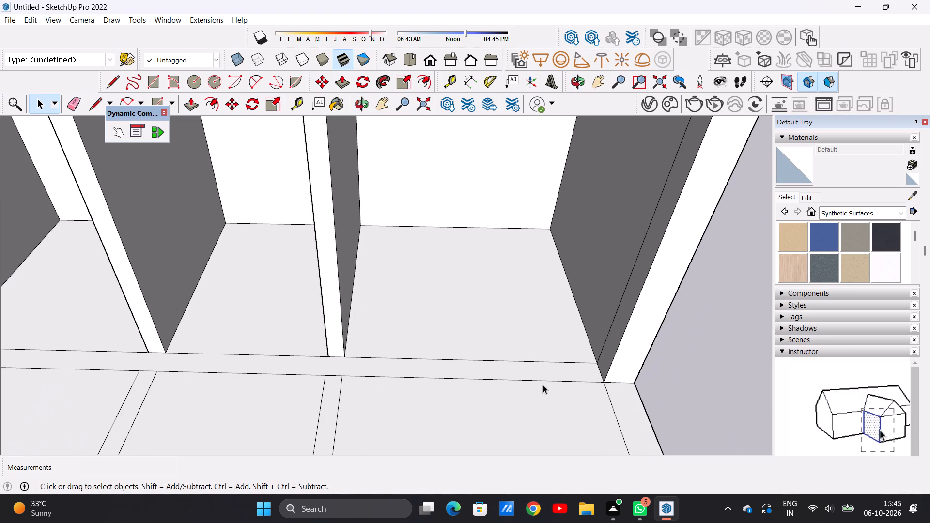
pyautogui.press('p')
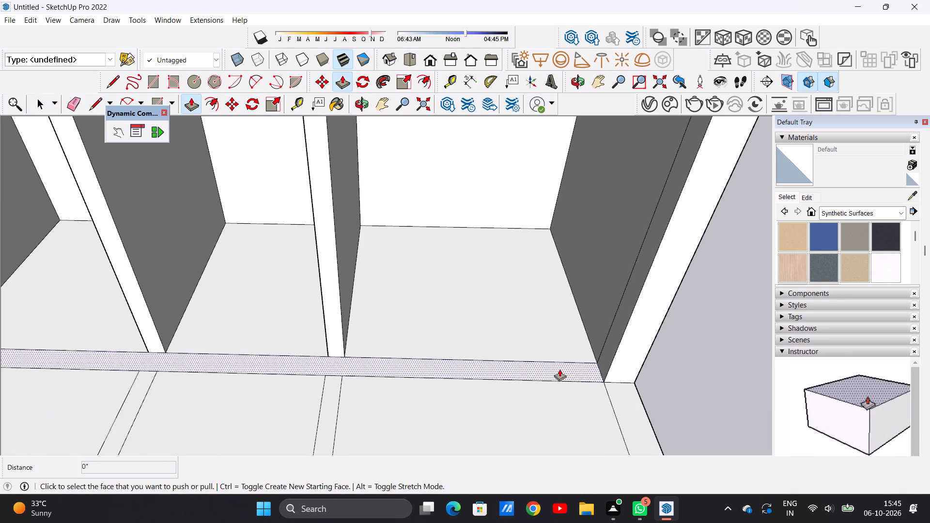
pyautogui.click(595, 369)
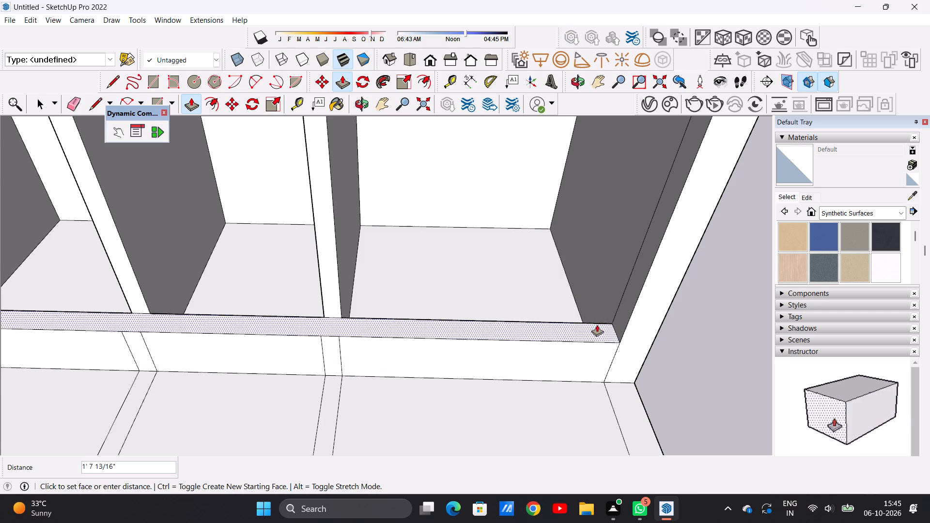
pyautogui.scroll(-14, 595, 329)
pyautogui.scroll(11, 628, 246)
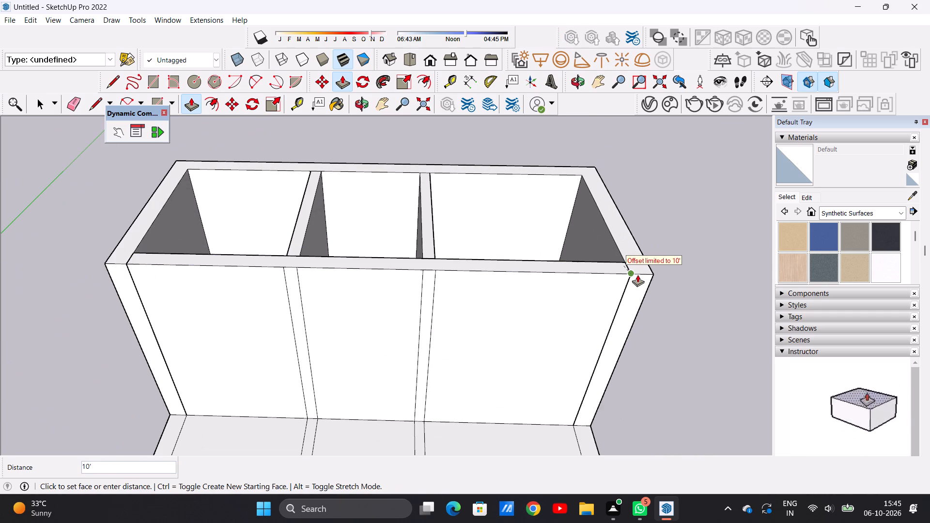
pyautogui.click(635, 277)
pyautogui.press('space')
# Erase the short segments of the inner border line that cross the two partition strips on the side facing the red axis.
pyautogui.scroll(-6, 518, 339)
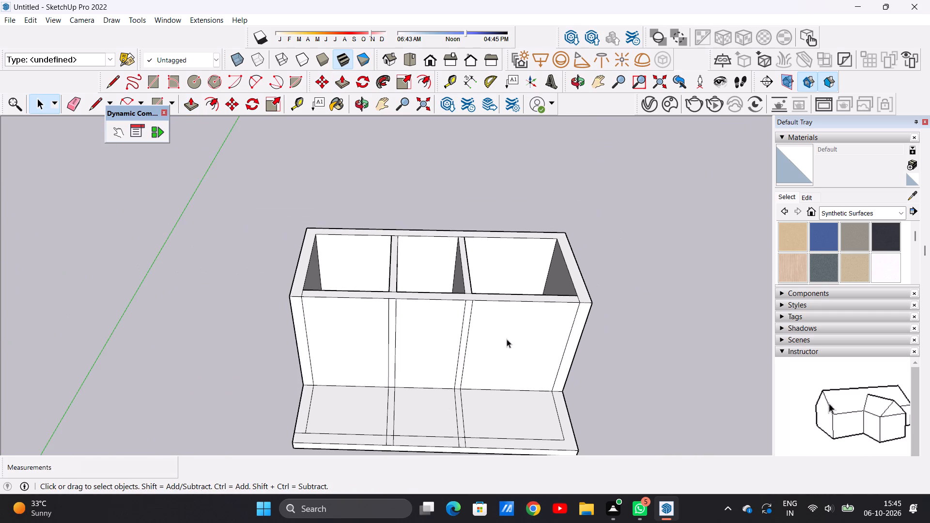
pyautogui.moveTo(472, 399); pyautogui.dragTo(476, 304, button='middle')
pyautogui.scroll(-3, 406, 365)
pyautogui.moveTo(406, 381); pyautogui.dragTo(387, 430, button='middle')
pyautogui.moveTo(395, 395); pyautogui.dragTo(405, 435, button='middle')
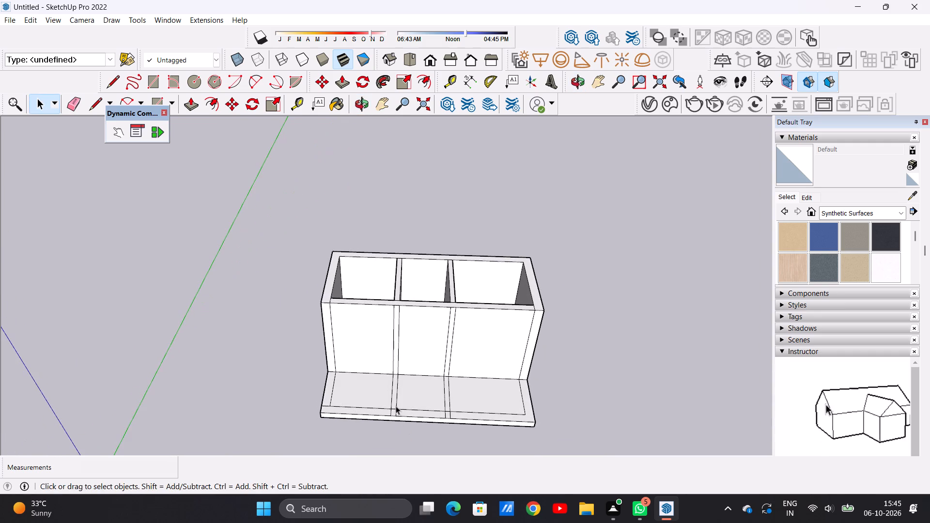
pyautogui.scroll(3, 383, 378)
pyautogui.scroll(-1, 393, 371)
pyautogui.scroll(6, 393, 371)
pyautogui.scroll(-6, 398, 372)
pyautogui.moveTo(402, 393); pyautogui.dragTo(403, 426, button='middle')
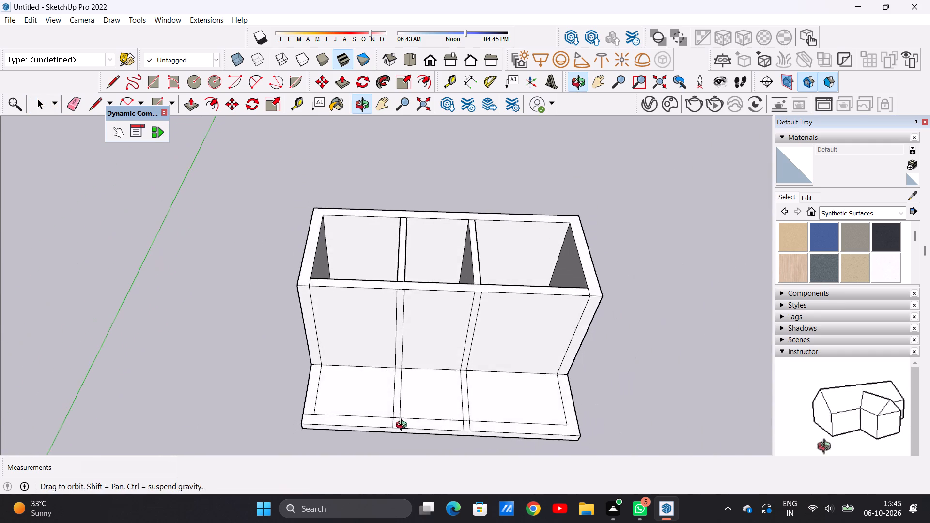
pyautogui.moveTo(403, 426); pyautogui.dragTo(403, 427, button='middle')
pyautogui.scroll(10, 403, 427)
pyautogui.press('e')
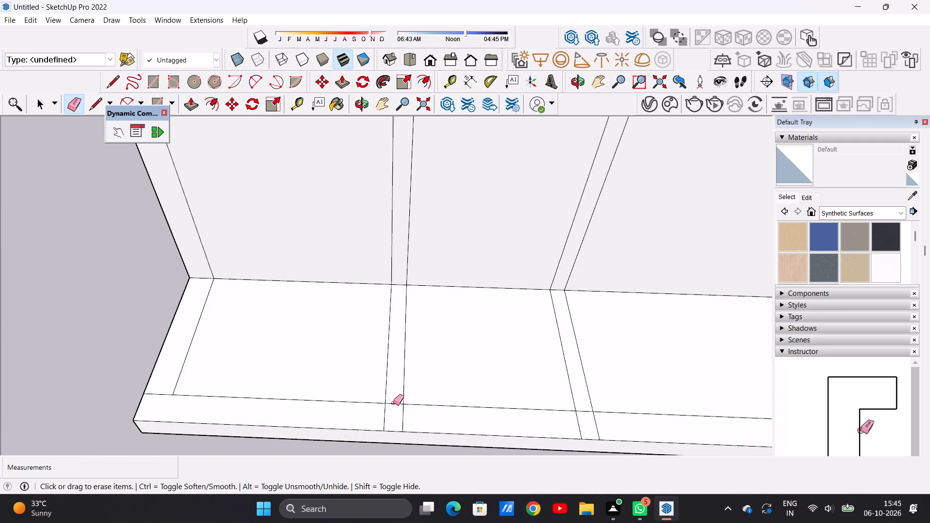
pyautogui.moveTo(393, 400); pyautogui.dragTo(391, 408)
pyautogui.scroll(-4, 396, 404)
pyautogui.scroll(5, 533, 412)
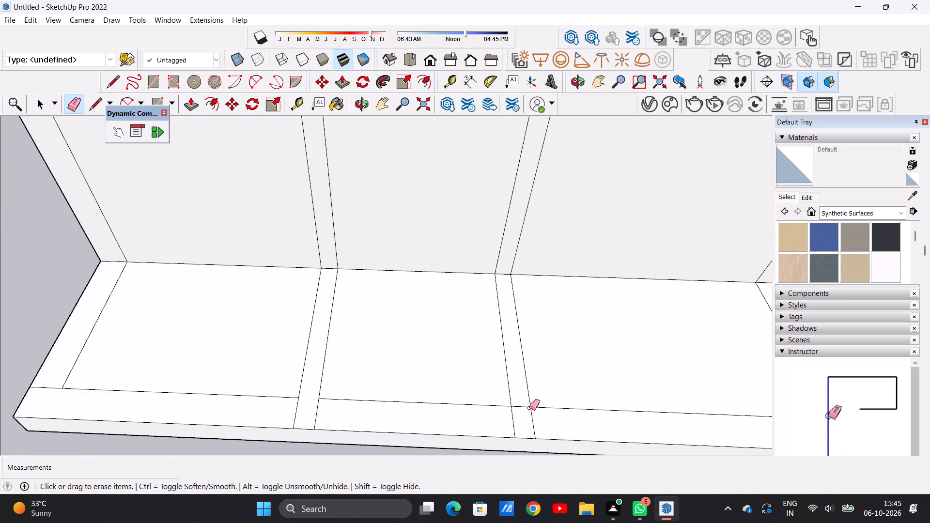
pyautogui.moveTo(524, 403); pyautogui.dragTo(523, 413)
pyautogui.scroll(-10, 525, 411)
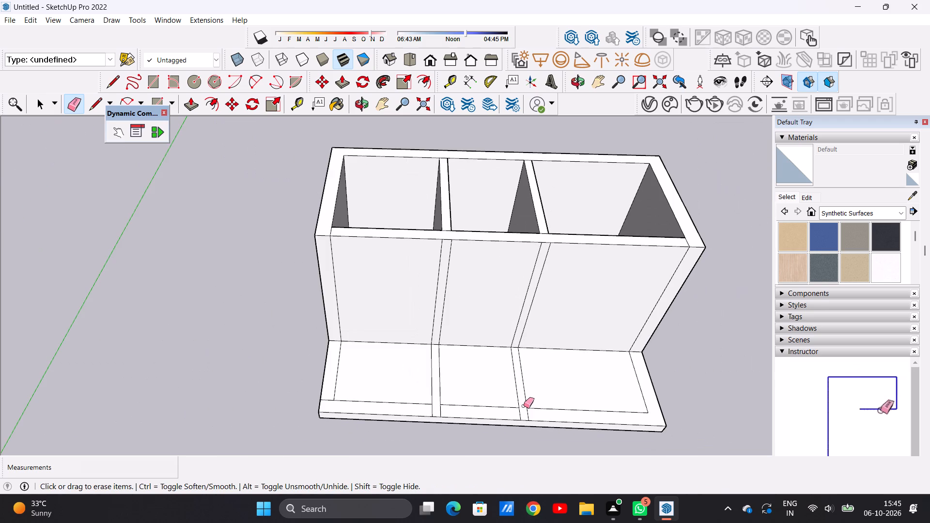
# Push/Pull the partition strip nearer the green axis, in front of the lengthwise wall, up 10' to the wall top.
pyautogui.press('p')
pyautogui.scroll(11, 434, 381)
pyautogui.click(434, 379)
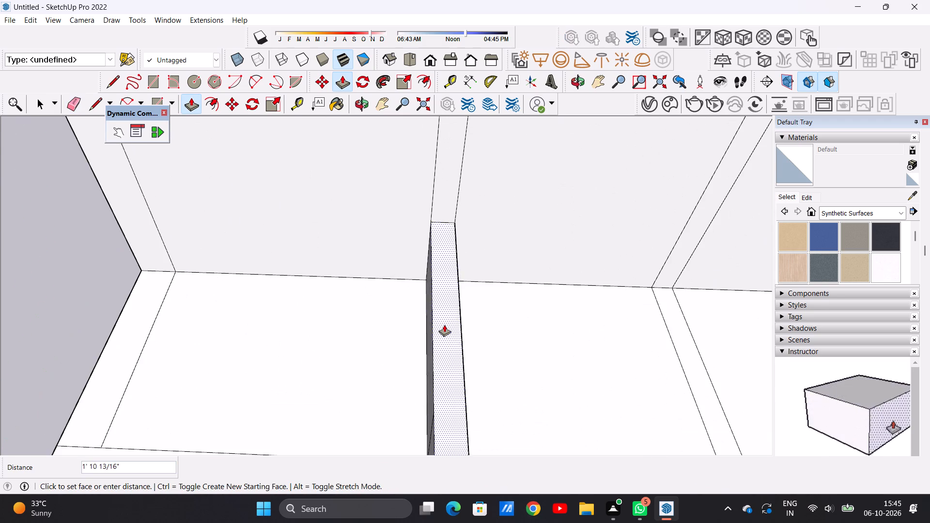
pyautogui.scroll(-18, 444, 324)
pyautogui.scroll(-1, 449, 235)
pyautogui.scroll(11, 449, 235)
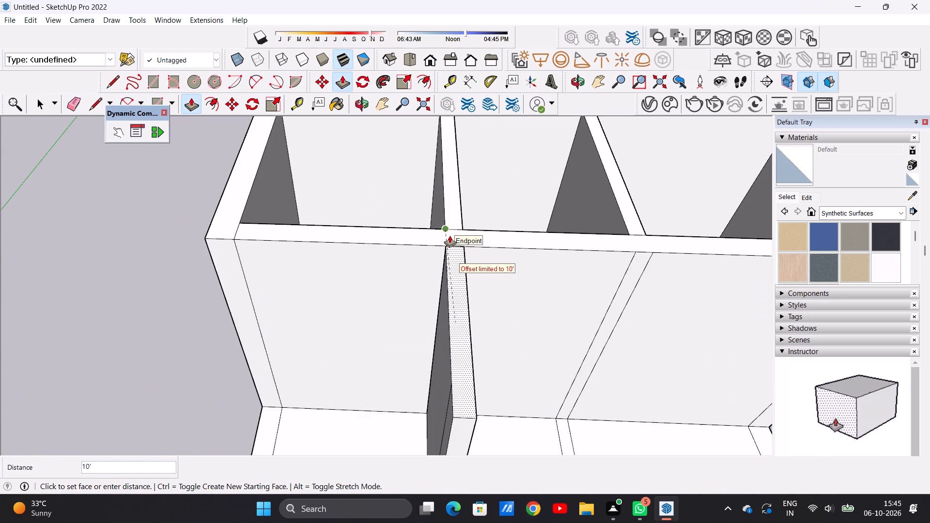
pyautogui.click(451, 245)
# Push/Pull the other partition strip in front of the lengthwise wall up 10' to the wall top.
pyautogui.scroll(-17, 425, 309)
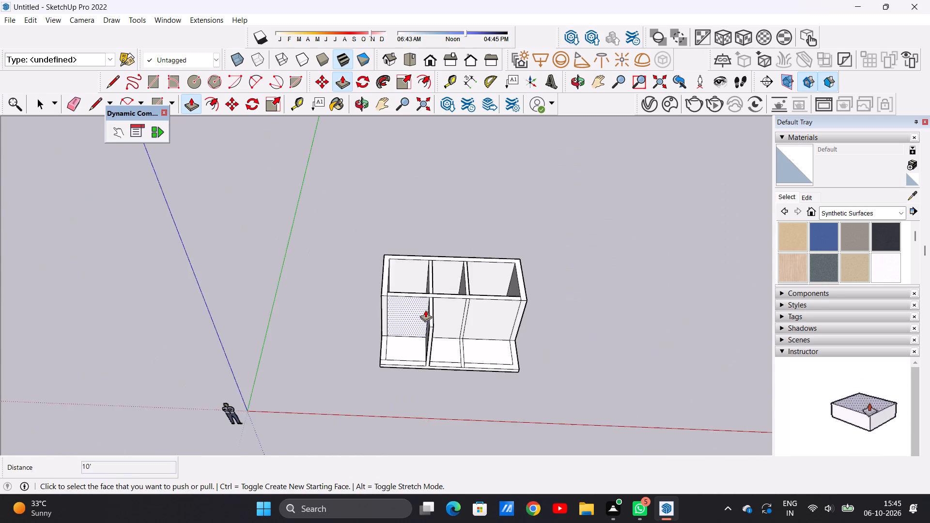
pyautogui.scroll(5, 468, 338)
pyautogui.scroll(-1, 467, 338)
pyautogui.scroll(3, 460, 344)
pyautogui.scroll(-1, 460, 344)
pyautogui.scroll(9, 460, 344)
pyautogui.click(444, 354)
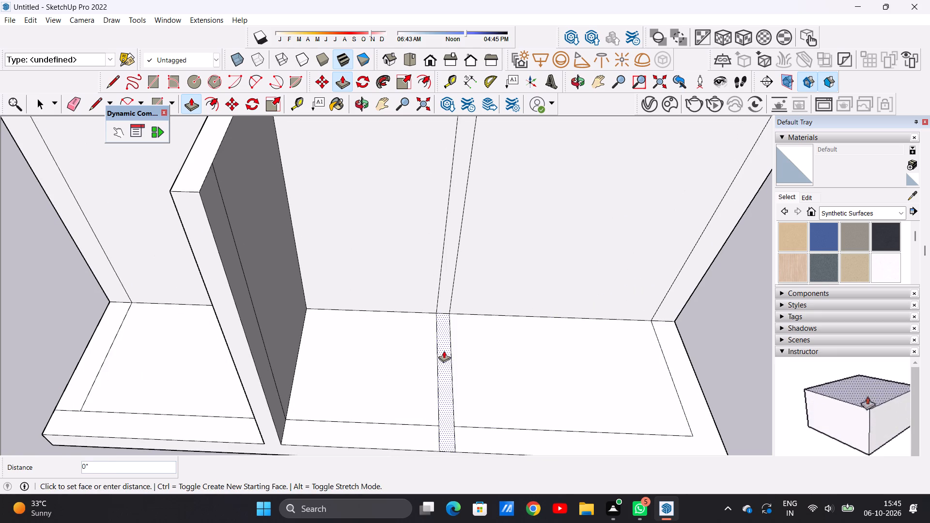
pyautogui.scroll(-13, 441, 272)
pyautogui.scroll(13, 441, 214)
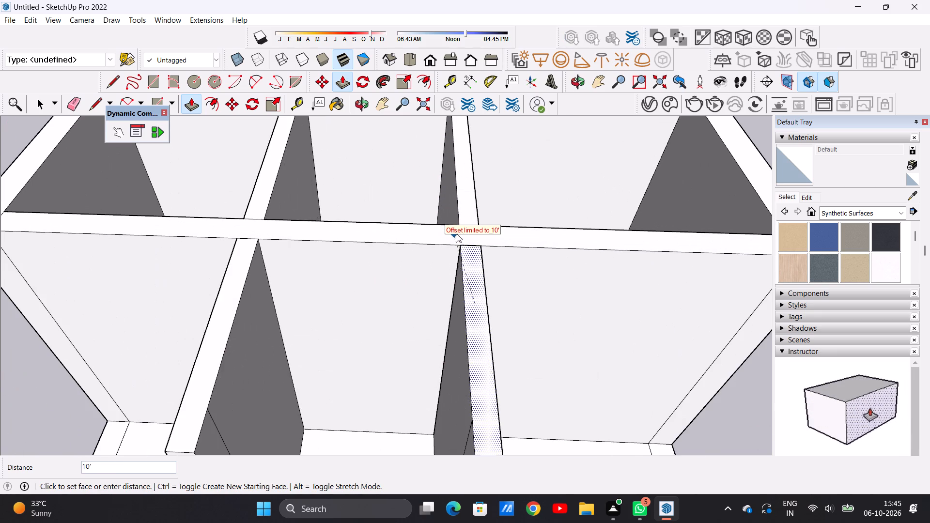
pyautogui.click(464, 242)
pyautogui.press('space')
# Inspect the raised walls and partitions from the front and from above.
pyautogui.scroll(-9, 427, 308)
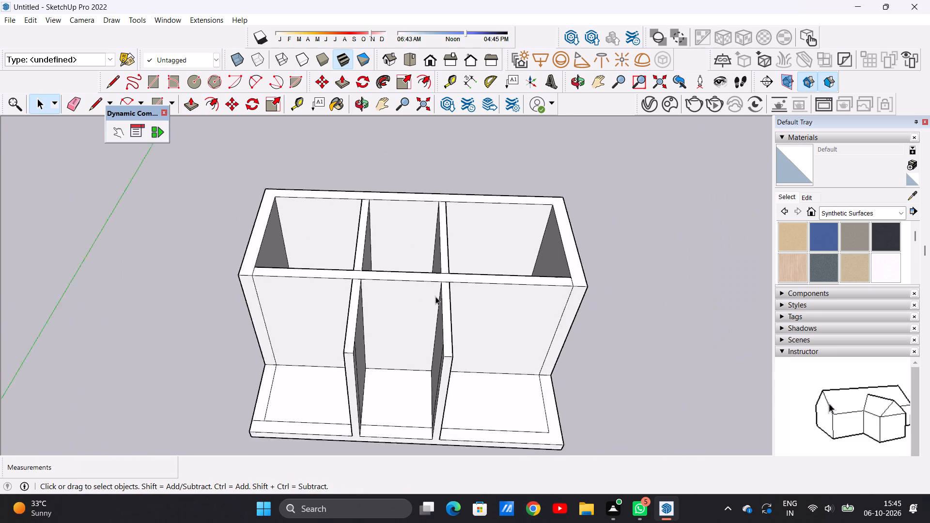
pyautogui.scroll(-9, 435, 296)
pyautogui.moveTo(452, 339); pyautogui.dragTo(461, 246, button='middle')
pyautogui.scroll(3, 445, 362)
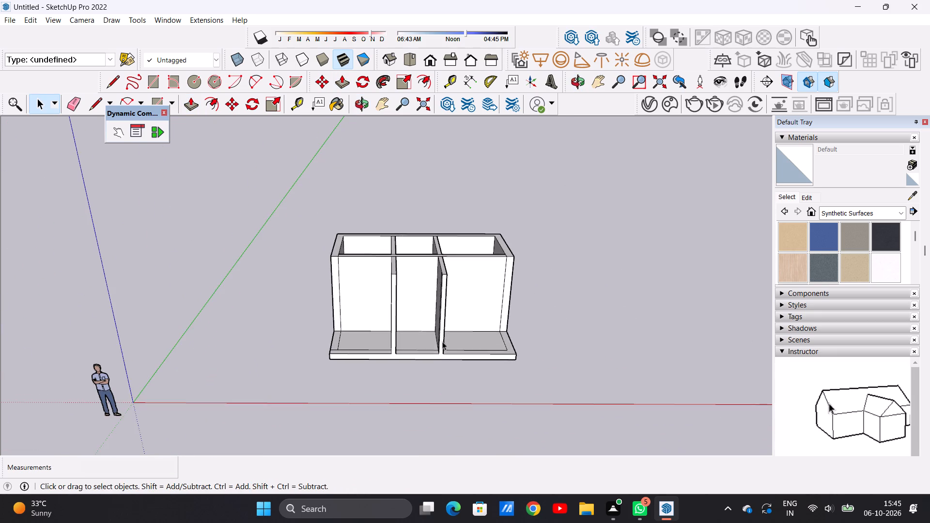
pyautogui.moveTo(442, 303); pyautogui.dragTo(438, 265, button='middle')
pyautogui.scroll(8, 427, 245)
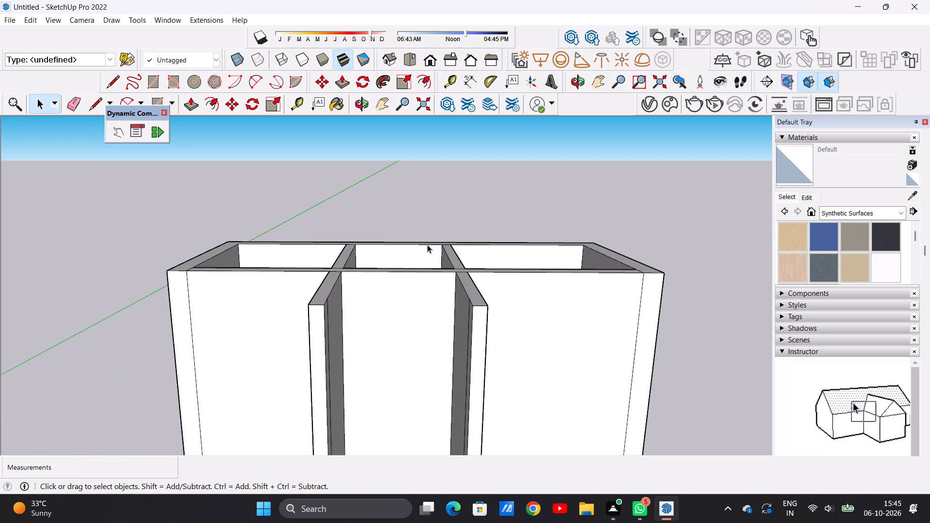
pyautogui.scroll(-13, 405, 286)
pyautogui.scroll(3, 446, 315)
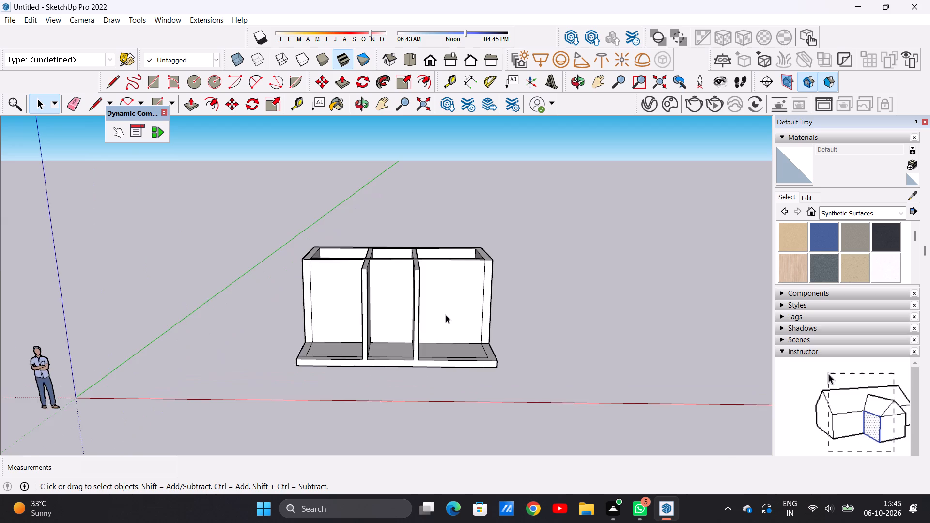
pyautogui.scroll(1, 446, 315)
pyautogui.scroll(1, 499, 314)
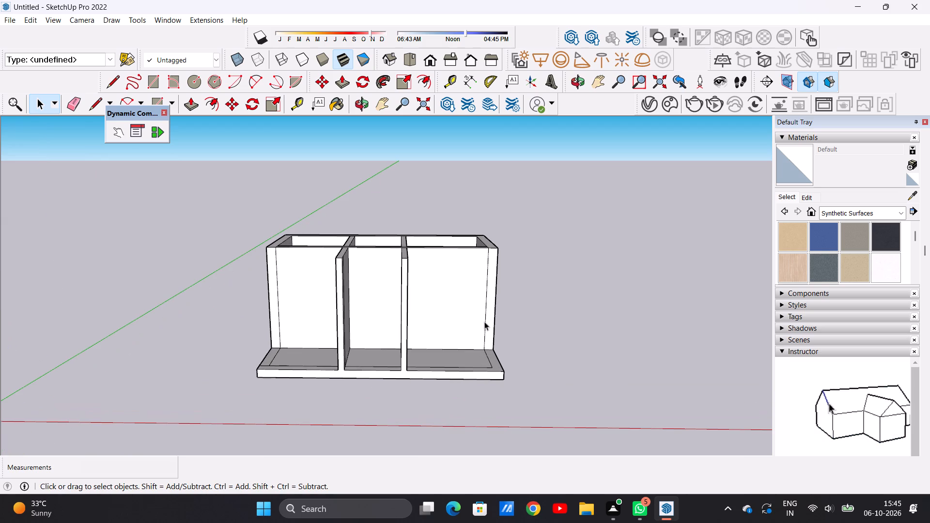
pyautogui.scroll(4, 451, 319)
pyautogui.scroll(-7, 451, 318)
pyautogui.scroll(3, 366, 305)
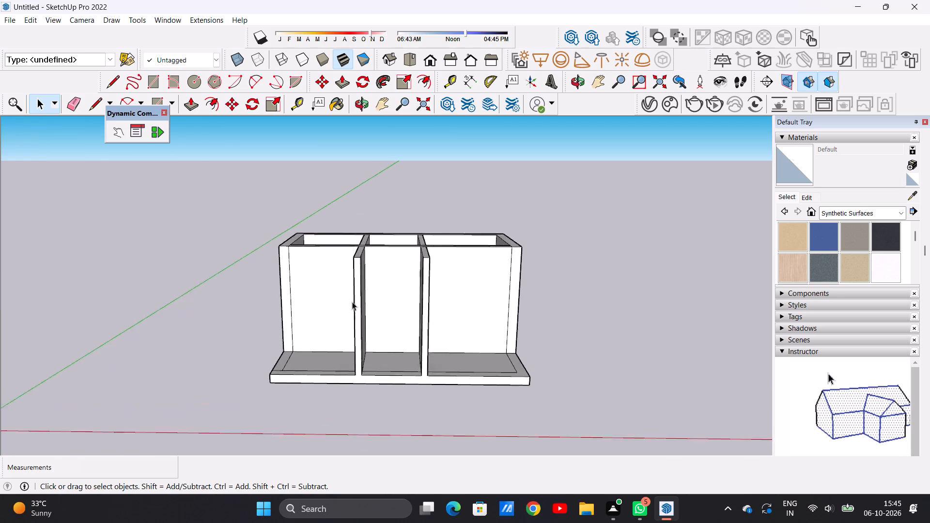
pyautogui.scroll(4, 352, 302)
pyautogui.scroll(-5, 365, 291)
pyautogui.moveTo(308, 336); pyautogui.dragTo(316, 324, button='middle')
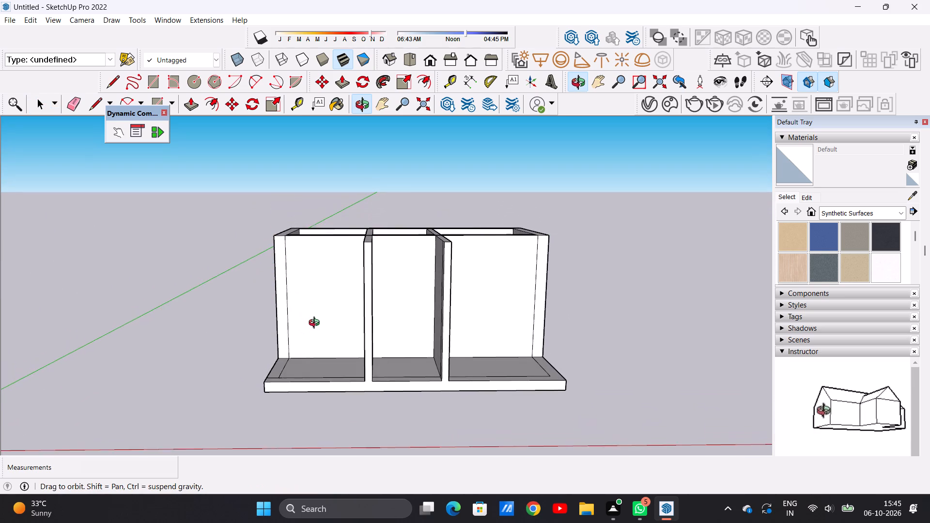
pyautogui.moveTo(316, 324); pyautogui.dragTo(316, 324, button='middle')
pyautogui.scroll(3, 287, 324)
pyautogui.scroll(-6, 291, 321)
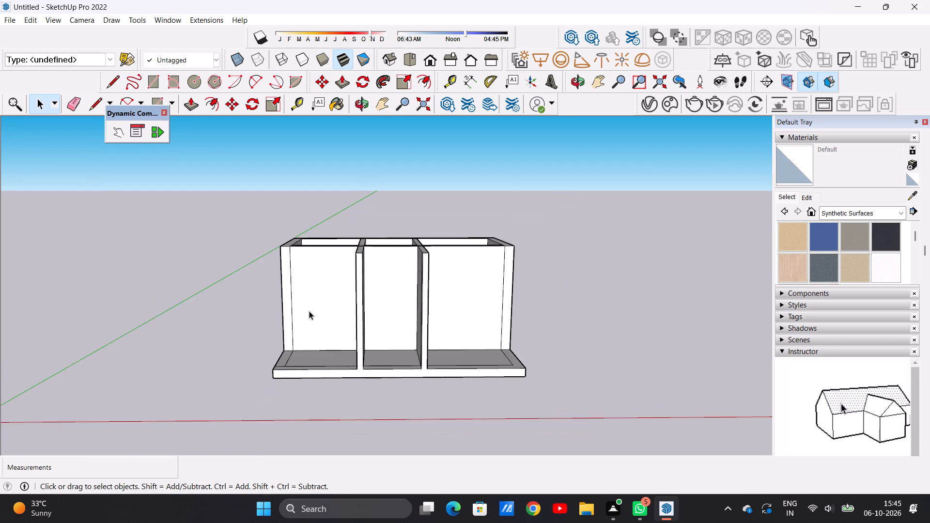
pyautogui.scroll(-4, 309, 311)
pyautogui.moveTo(313, 340); pyautogui.dragTo(313, 392, button='middle')
pyautogui.moveTo(301, 365); pyautogui.dragTo(279, 420, button='middle')
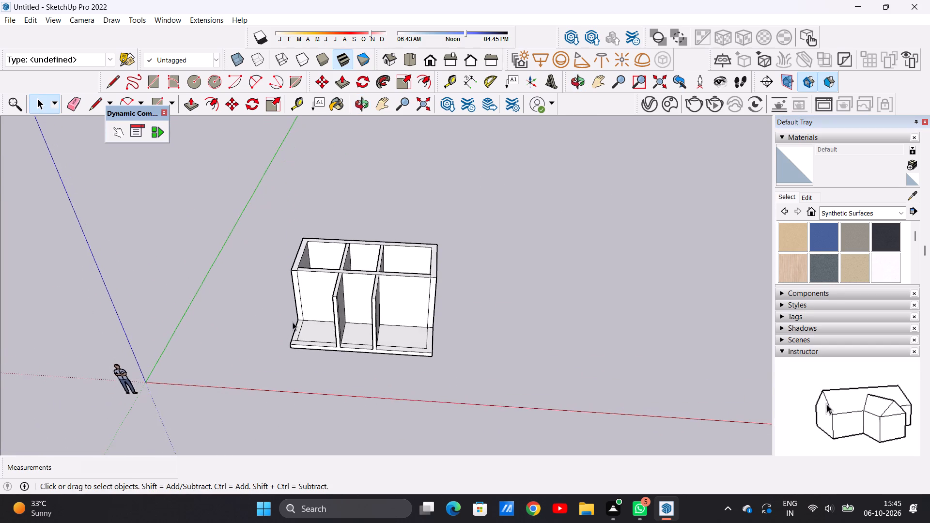
# Push/Pull the border strip at the slab end nearer the green axis, in front of the lengthwise wall, up about 4' 2".
pyautogui.scroll(13, 293, 322)
pyautogui.moveTo(300, 335); pyautogui.dragTo(310, 374, button='middle')
pyautogui.scroll(7, 314, 349)
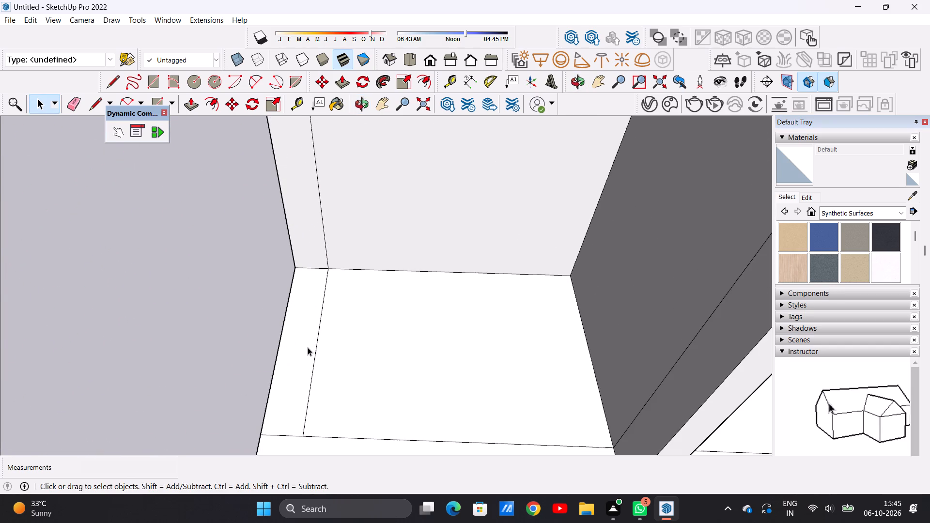
pyautogui.scroll(1, 308, 347)
pyautogui.press('p')
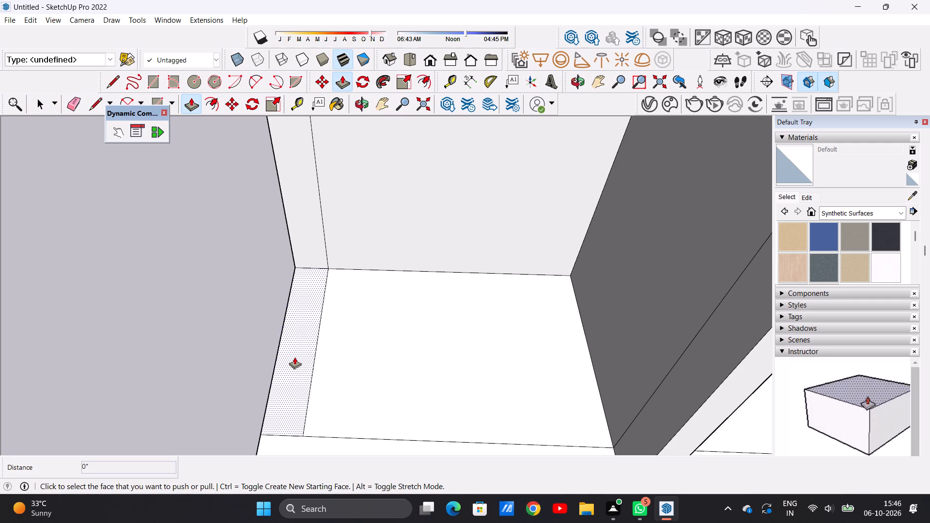
pyautogui.click(294, 357)
pyautogui.scroll(-9, 304, 294)
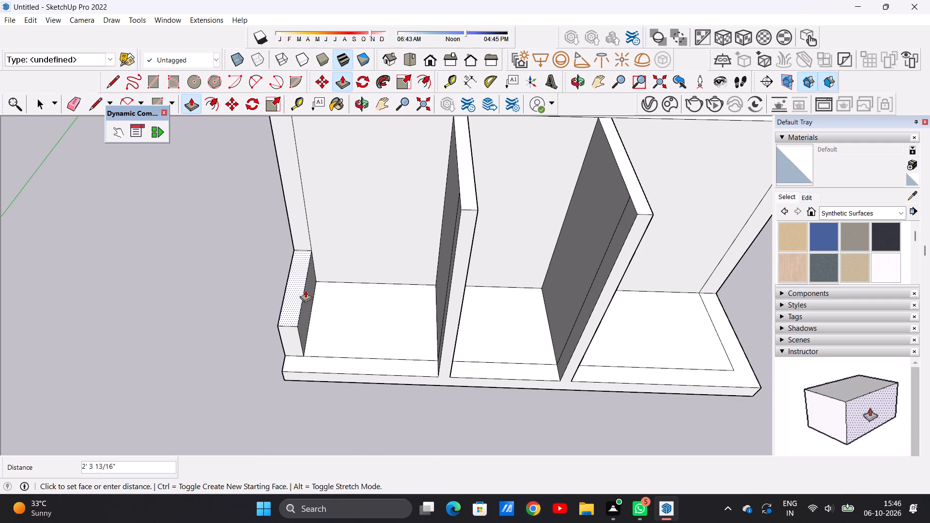
pyautogui.moveTo(294, 265); pyautogui.dragTo(324, 171, button='middle')
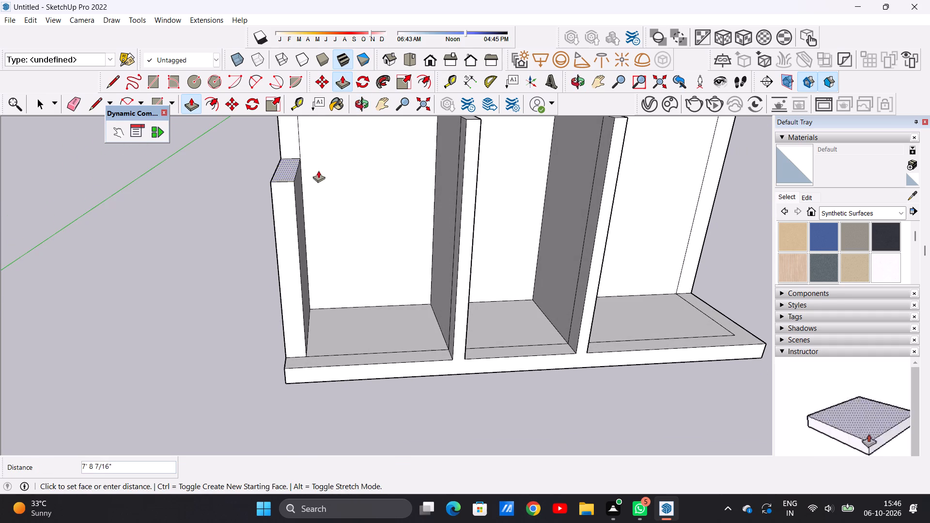
pyautogui.scroll(-6, 300, 254)
pyautogui.moveTo(296, 254); pyautogui.dragTo(314, 220, button='middle')
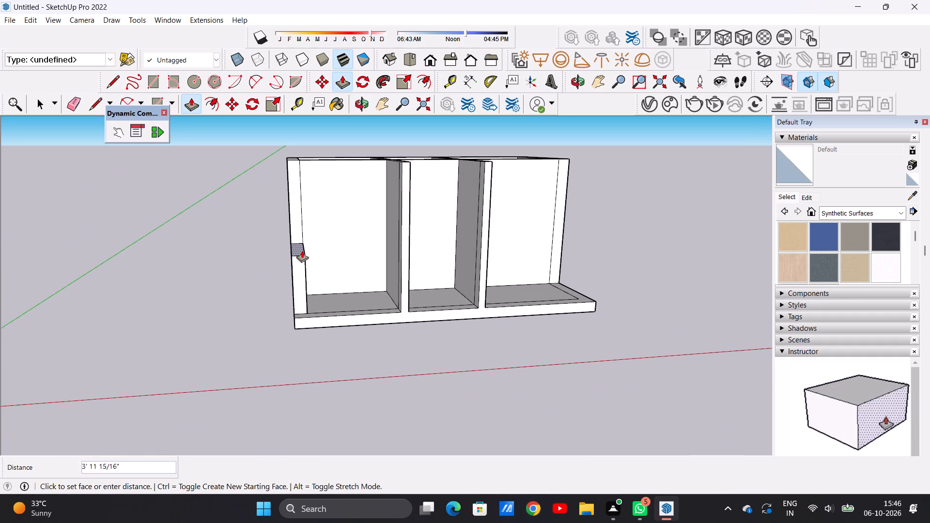
pyautogui.click(297, 248)
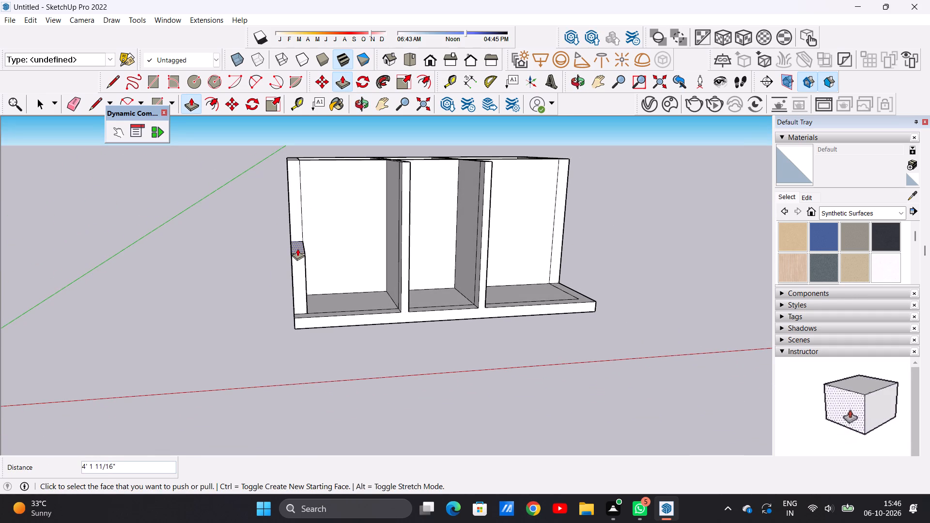
pyautogui.press('space')
# Examine the open side of the model, including the low end wall, the partitions and the lengthwise wall, from several distances and angles.
pyautogui.scroll(-4, 310, 274)
pyautogui.scroll(9, 400, 213)
pyautogui.moveTo(425, 243); pyautogui.dragTo(387, 242, button='middle')
pyautogui.scroll(-13, 388, 244)
pyautogui.scroll(7, 310, 234)
pyautogui.scroll(5, 484, 217)
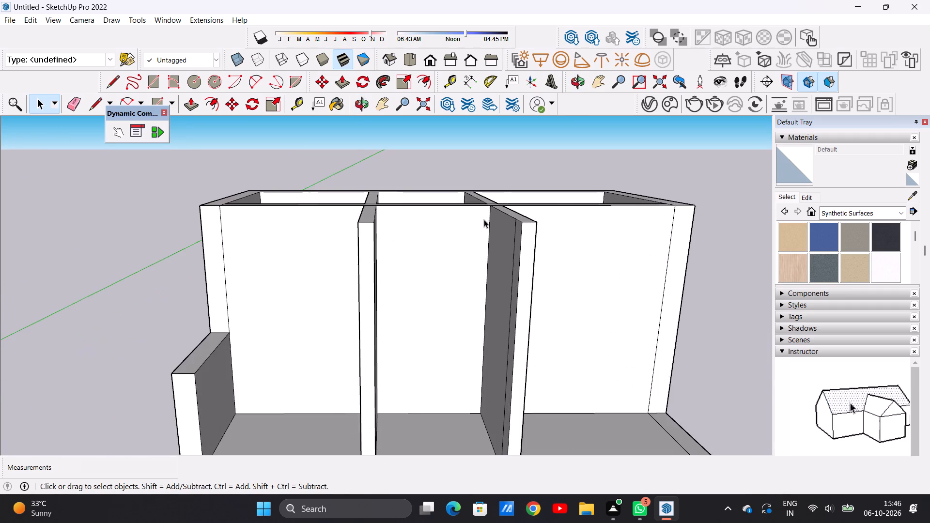
pyautogui.moveTo(482, 221); pyautogui.dragTo(465, 233, button='middle')
pyautogui.scroll(1, 465, 233)
pyautogui.scroll(-14, 465, 233)
pyautogui.scroll(7, 405, 265)
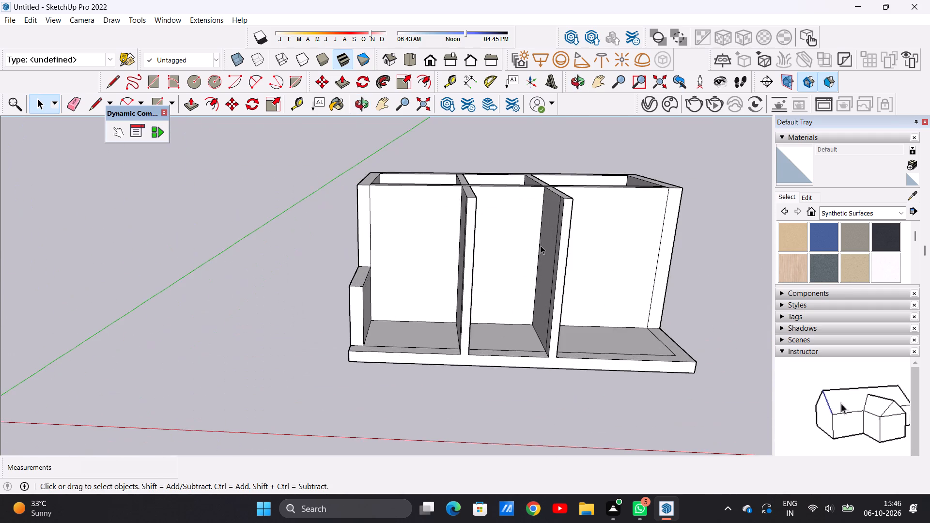
pyautogui.scroll(4, 541, 246)
pyautogui.moveTo(487, 246); pyautogui.dragTo(465, 271, button='middle')
pyautogui.scroll(1, 464, 267)
pyautogui.scroll(-14, 460, 271)
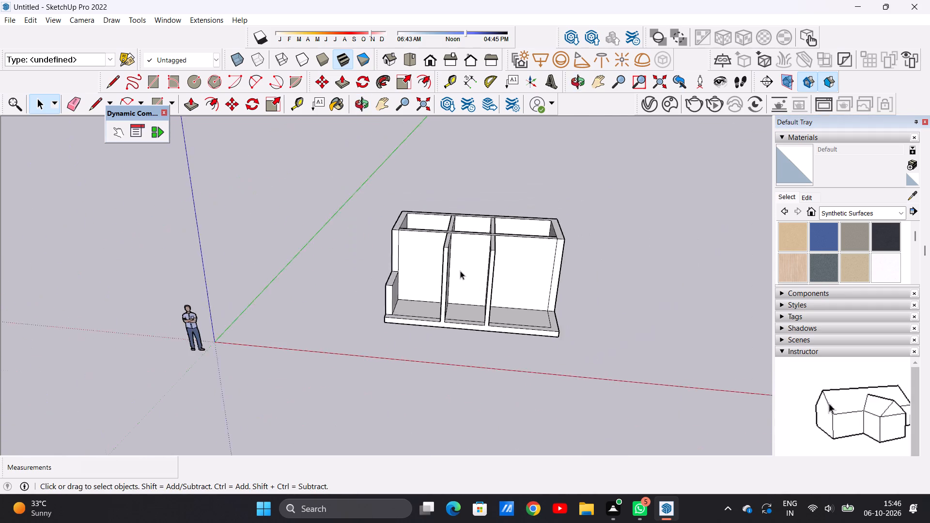
pyautogui.moveTo(462, 274); pyautogui.dragTo(467, 223, button='middle')
pyautogui.scroll(15, 462, 274)
pyautogui.scroll(-10, 465, 239)
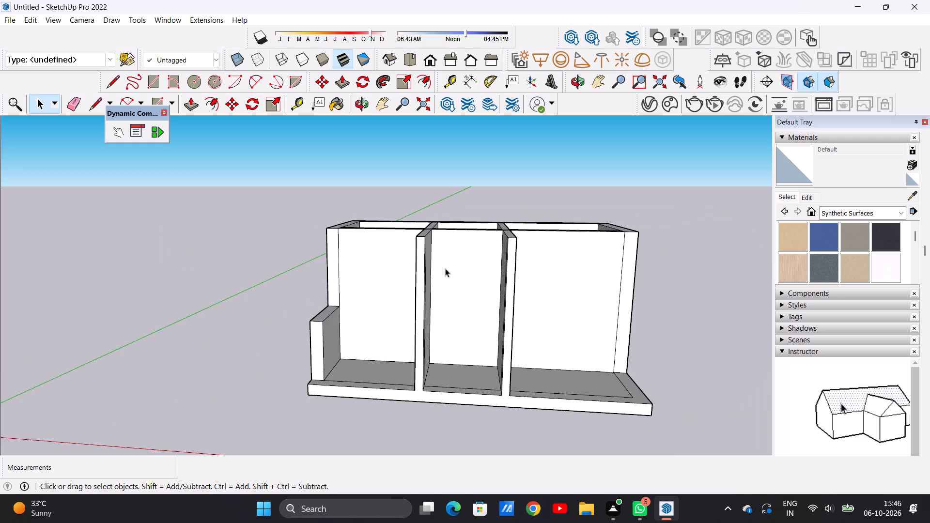
pyautogui.moveTo(417, 279); pyautogui.dragTo(474, 255, button='middle')
pyautogui.moveTo(465, 260); pyautogui.dragTo(439, 263, button='middle')
pyautogui.scroll(3, 354, 269)
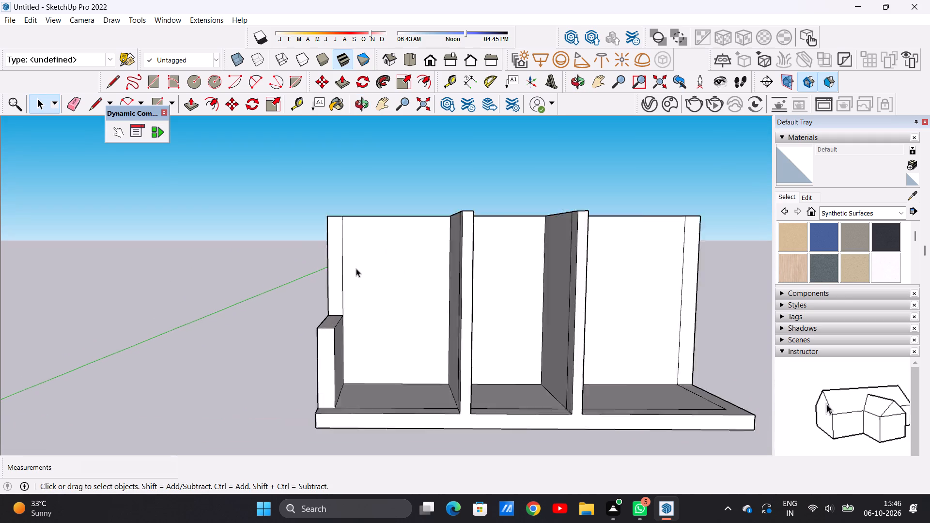
pyautogui.scroll(4, 356, 268)
pyautogui.scroll(-7, 360, 265)
pyautogui.scroll(6, 419, 251)
pyautogui.scroll(-4, 419, 251)
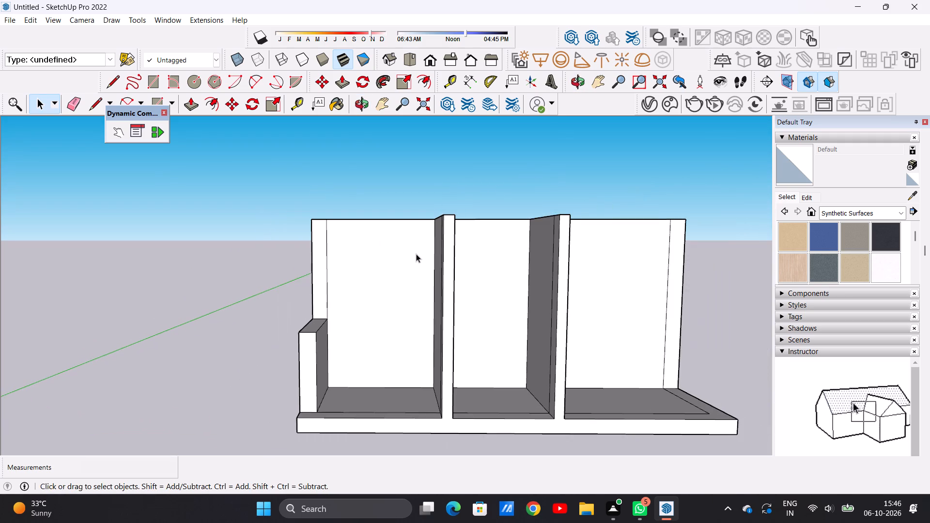
pyautogui.moveTo(413, 257); pyautogui.dragTo(406, 262, button='middle')
pyautogui.scroll(5, 406, 262)
pyautogui.scroll(-4, 406, 262)
pyautogui.scroll(2, 395, 292)
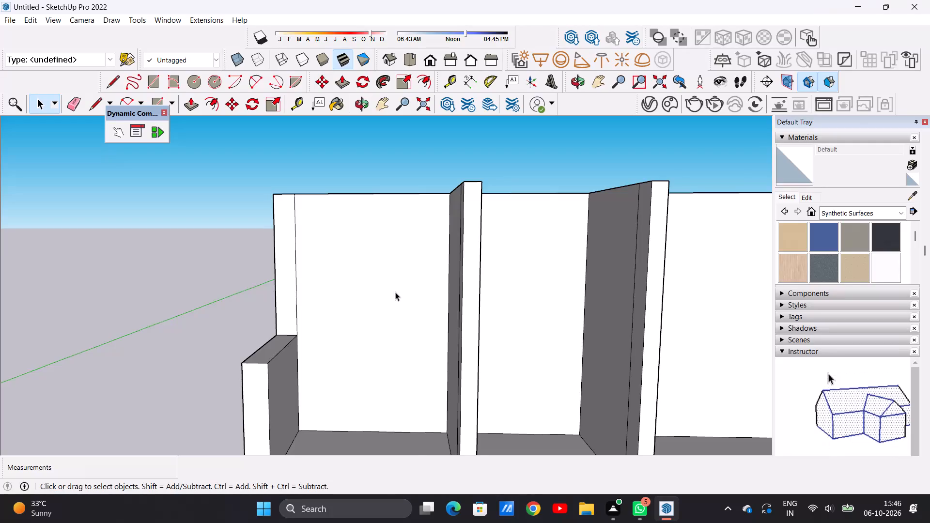
pyautogui.scroll(-10, 395, 292)
pyautogui.scroll(5, 423, 307)
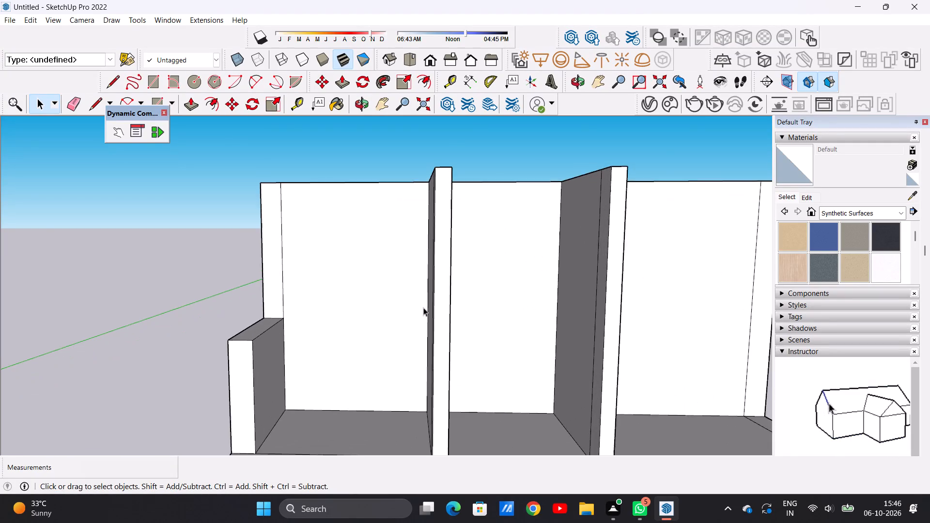
pyautogui.scroll(1, 423, 308)
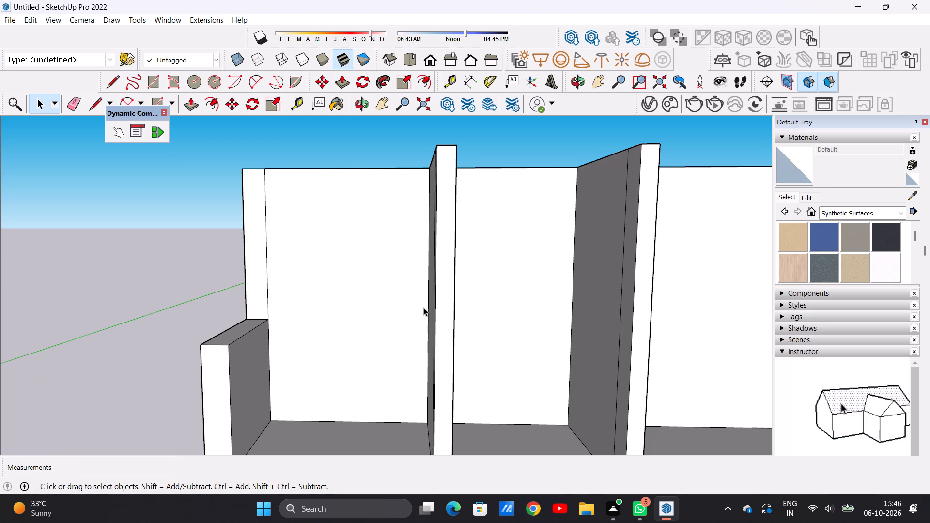
pyautogui.scroll(-10, 361, 293)
pyautogui.scroll(7, 356, 285)
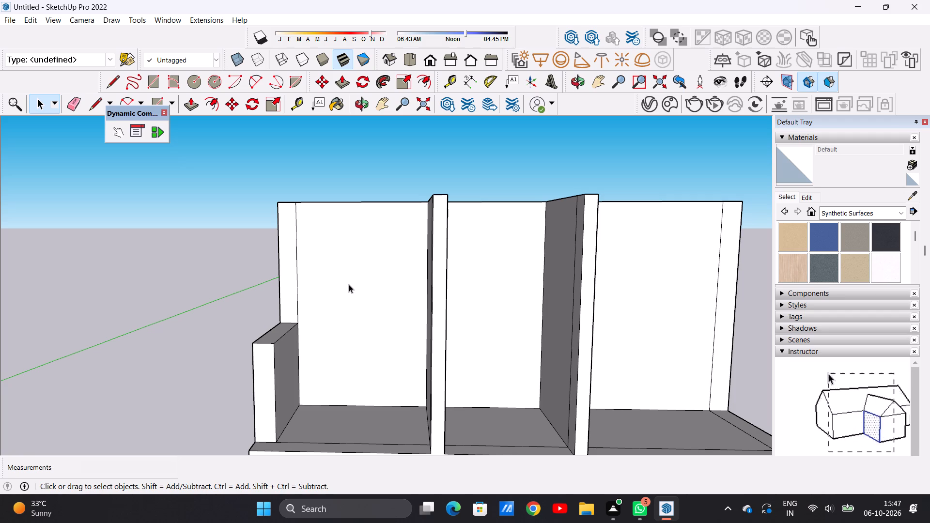
pyautogui.scroll(-2, 335, 338)
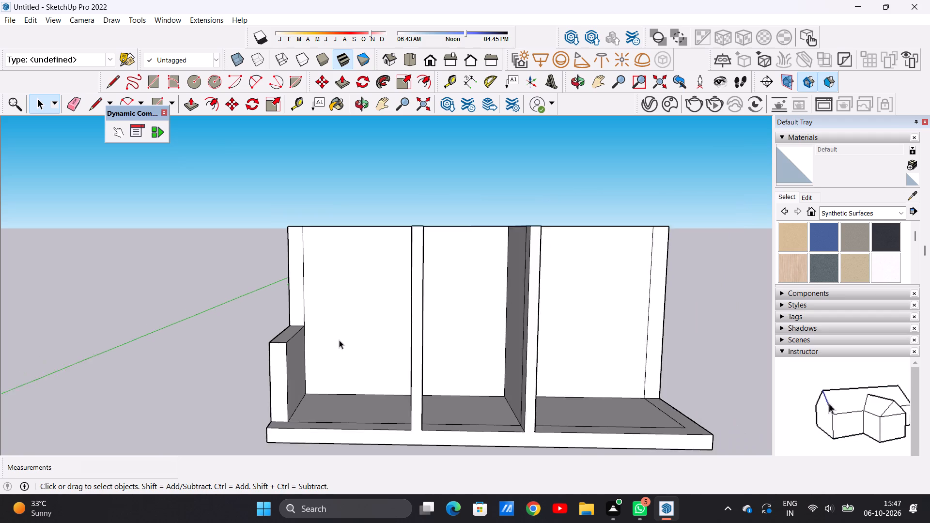
pyautogui.scroll(-3, 339, 340)
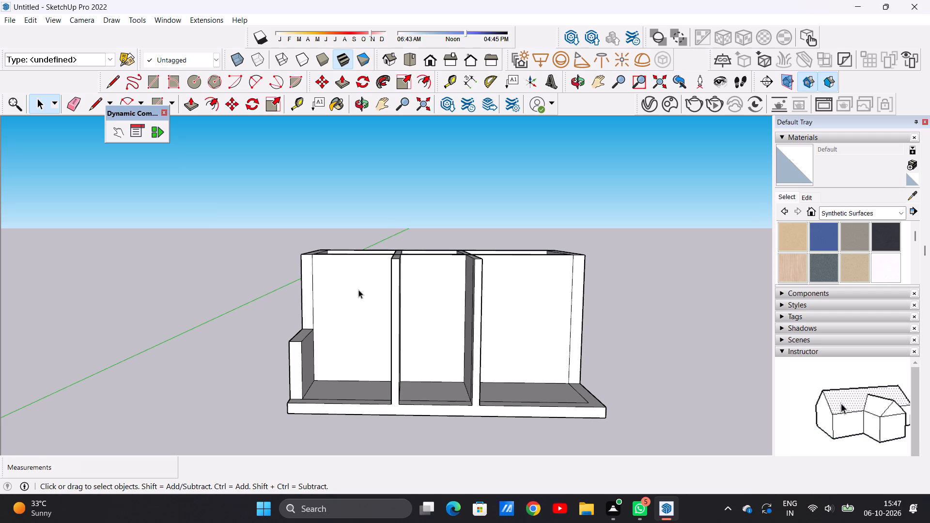
pyautogui.scroll(4, 358, 290)
pyautogui.scroll(-11, 347, 285)
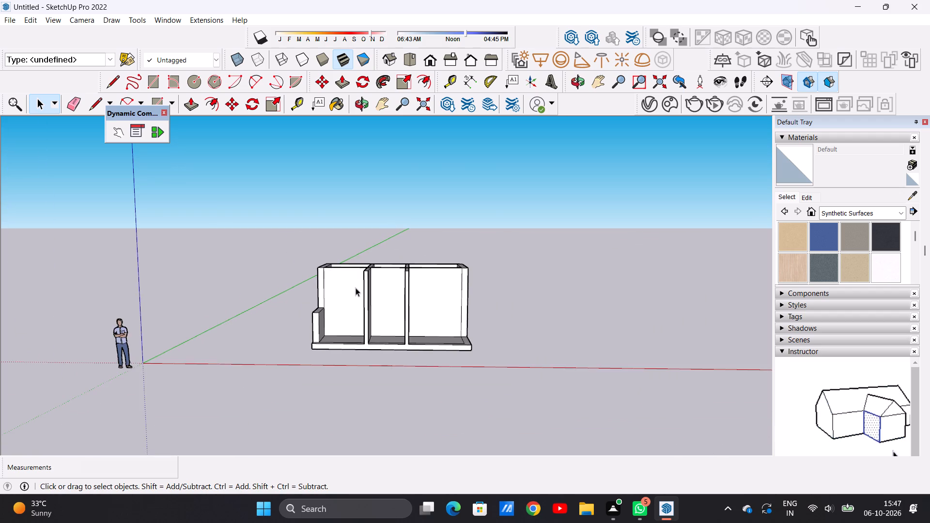
pyautogui.scroll(3, 371, 288)
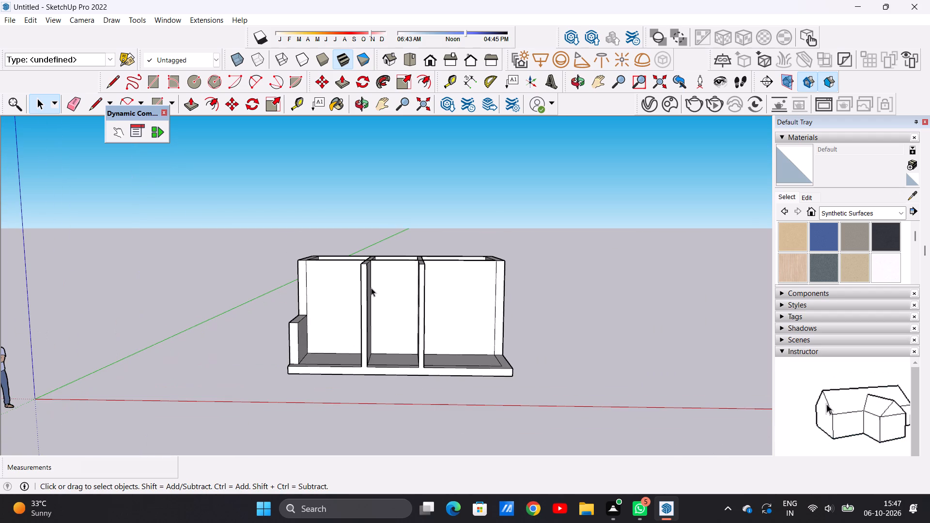
pyautogui.moveTo(346, 302); pyautogui.dragTo(368, 297, button='middle')
pyautogui.moveTo(368, 297); pyautogui.dragTo(345, 303, button='middle')
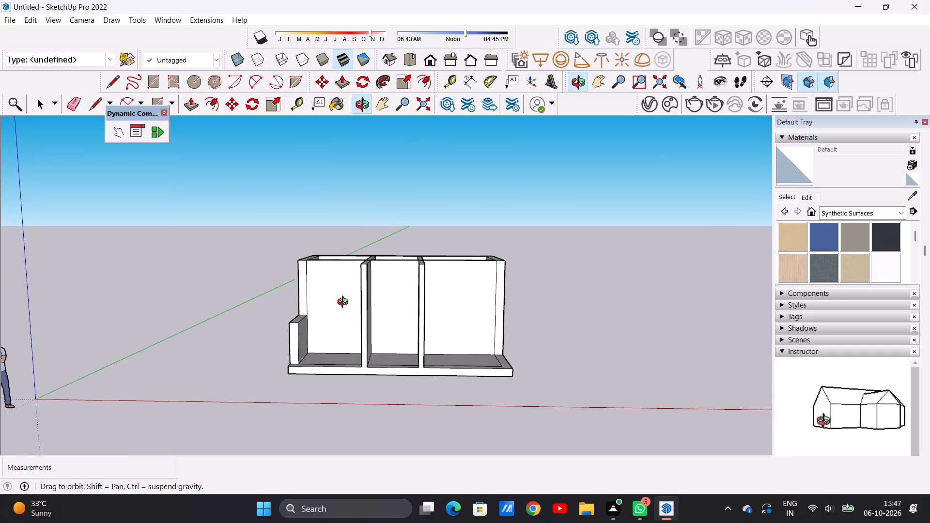
pyautogui.moveTo(345, 303); pyautogui.dragTo(341, 302, button='middle')
pyautogui.scroll(7, 394, 294)
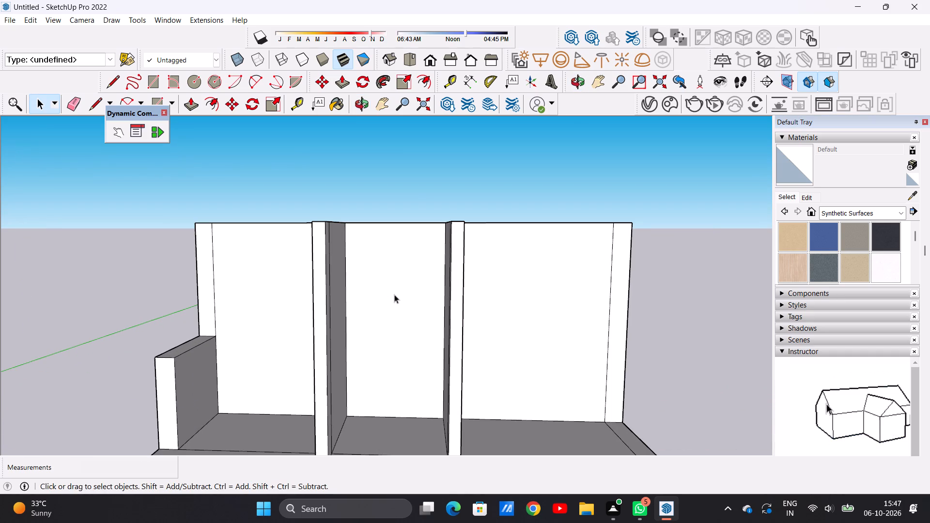
pyautogui.scroll(-12, 394, 294)
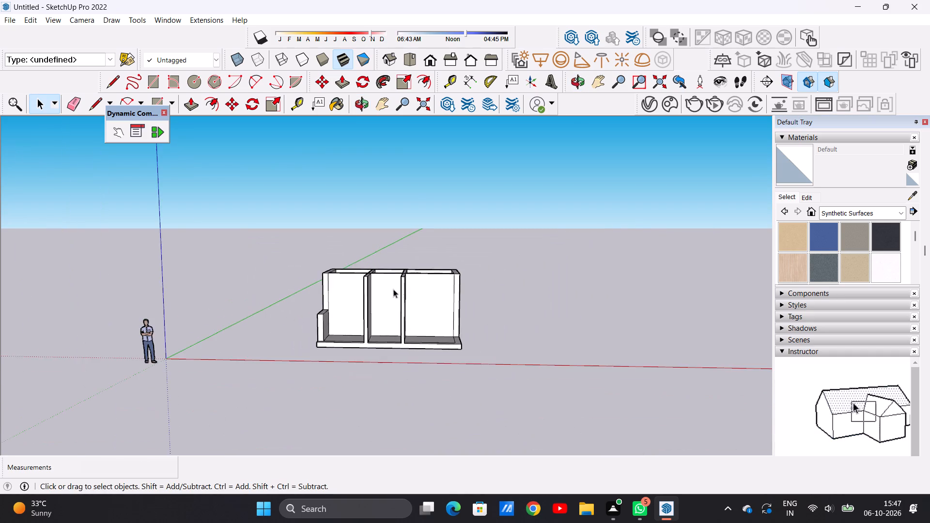
# Erase the vertical line on the lengthwise wall's face near its end farthest from the green axis.
pyautogui.scroll(3, 418, 289)
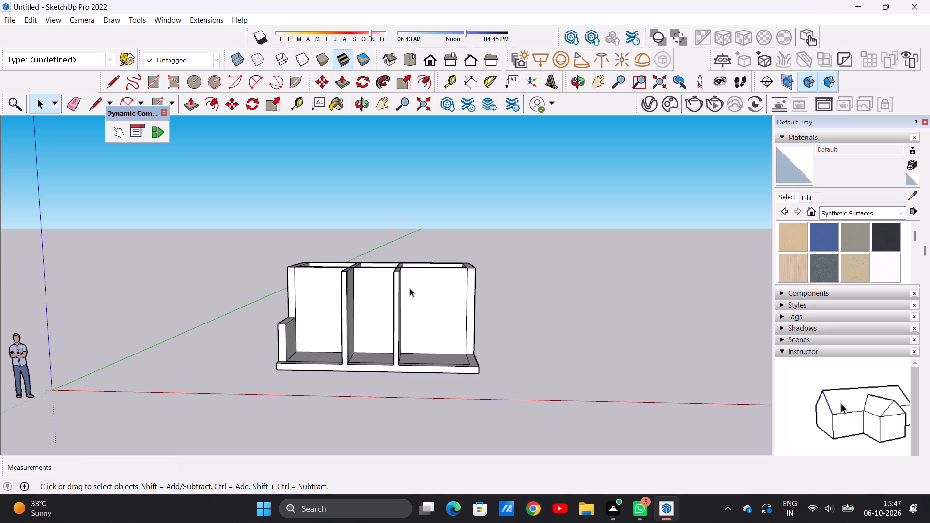
pyautogui.scroll(5, 442, 291)
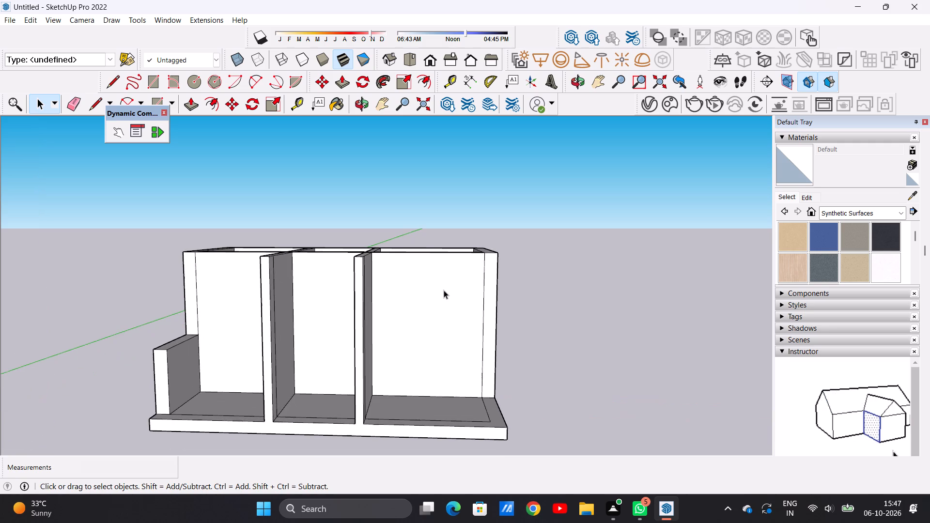
pyautogui.moveTo(441, 293); pyautogui.dragTo(441, 284, button='middle')
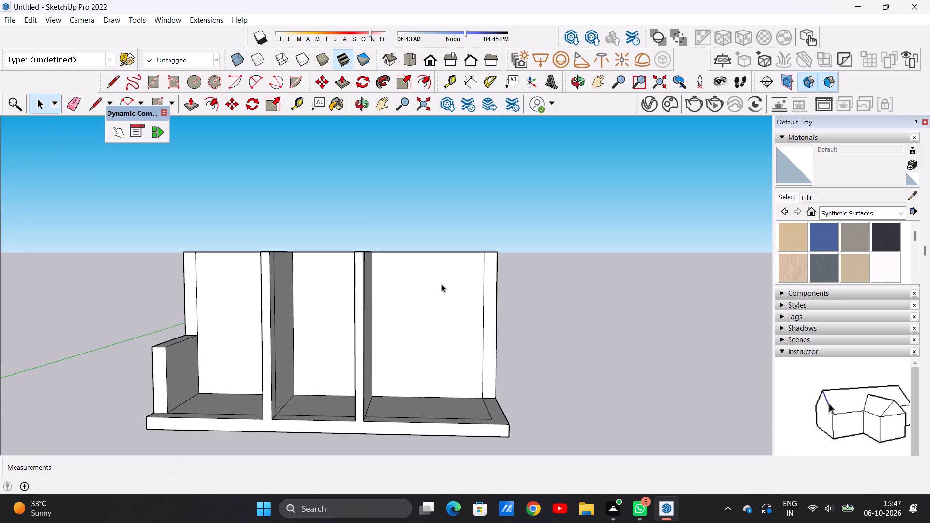
pyautogui.scroll(2, 464, 273)
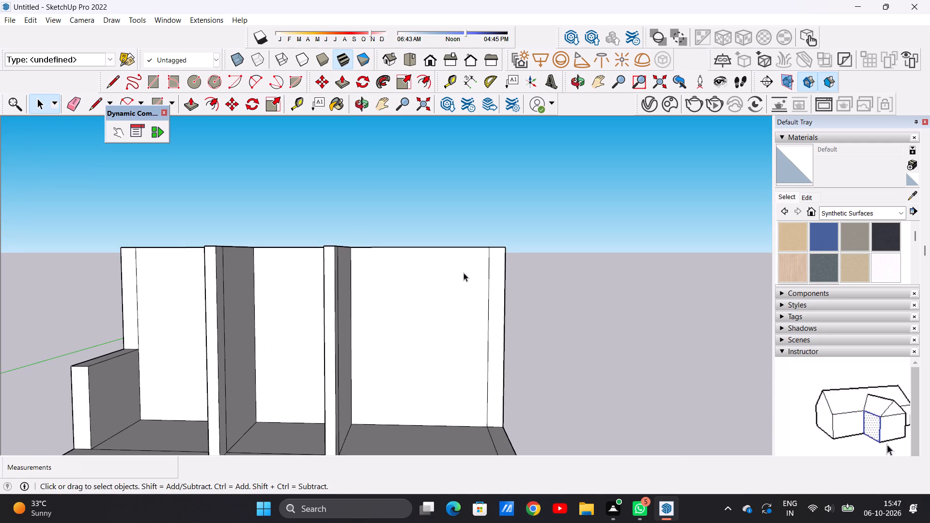
pyautogui.press('r')
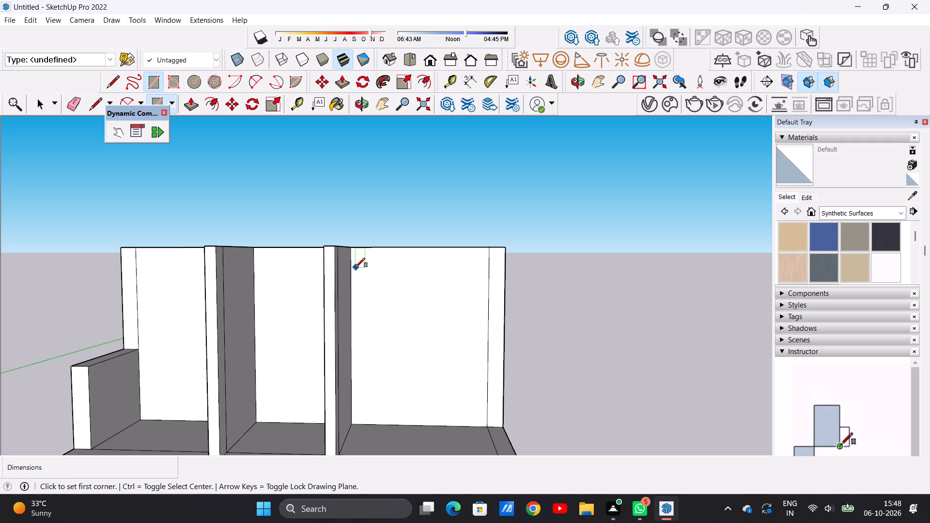
pyautogui.press('space')
pyautogui.write('e')
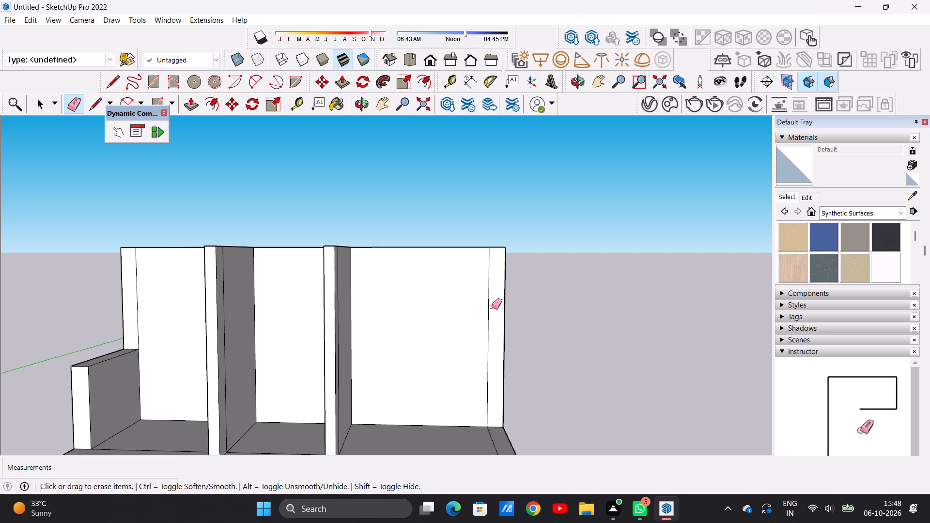
pyautogui.click(489, 308)
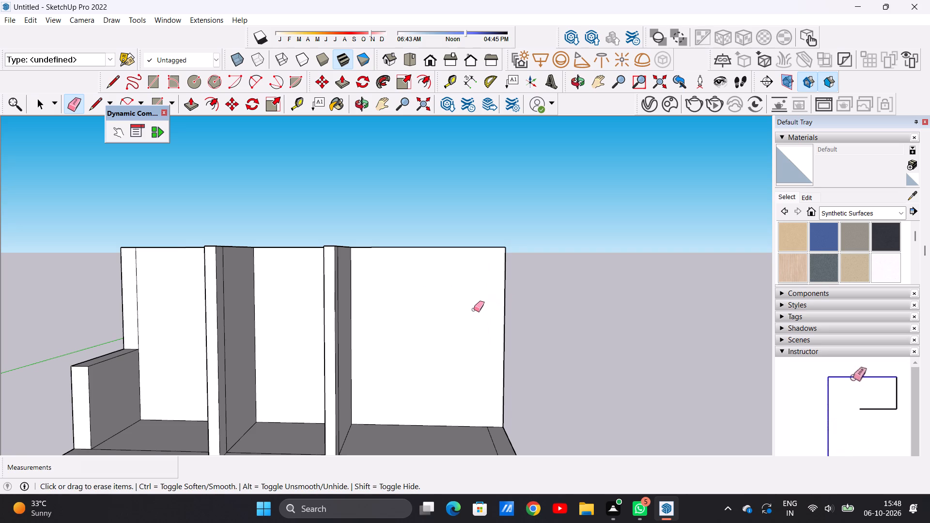
pyautogui.press('space')
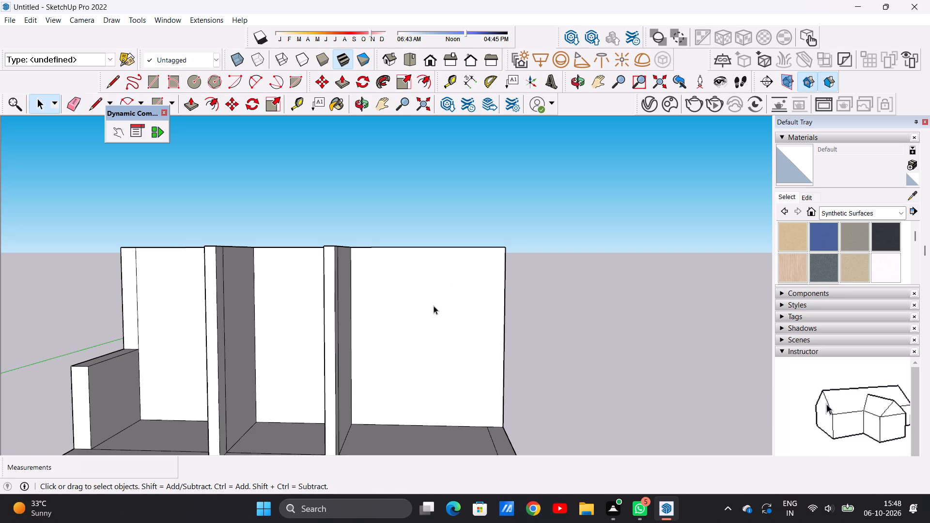
# Draw a rectangle about 8' 9" high and 5' 8" wide on the lengthwise wall in the bay farthest from the green axis, reaching the floor.
pyautogui.press('r')
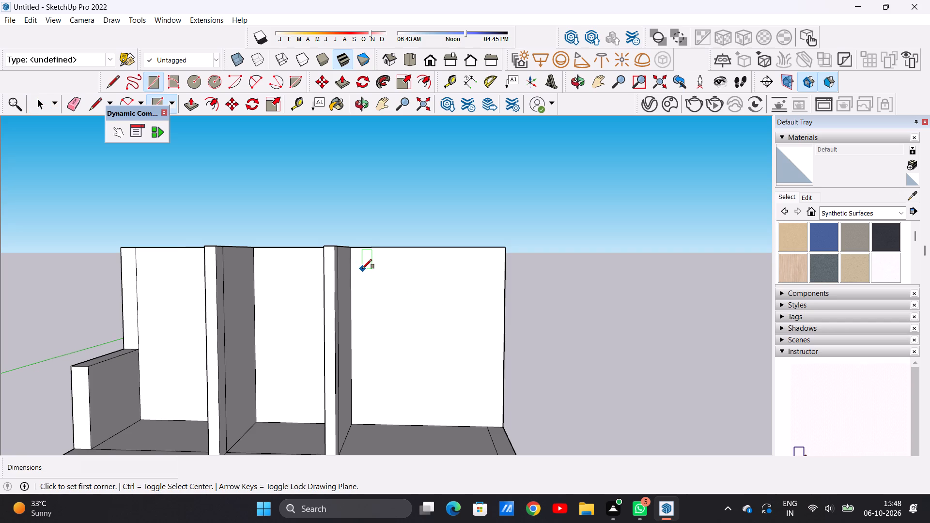
pyautogui.click(364, 269)
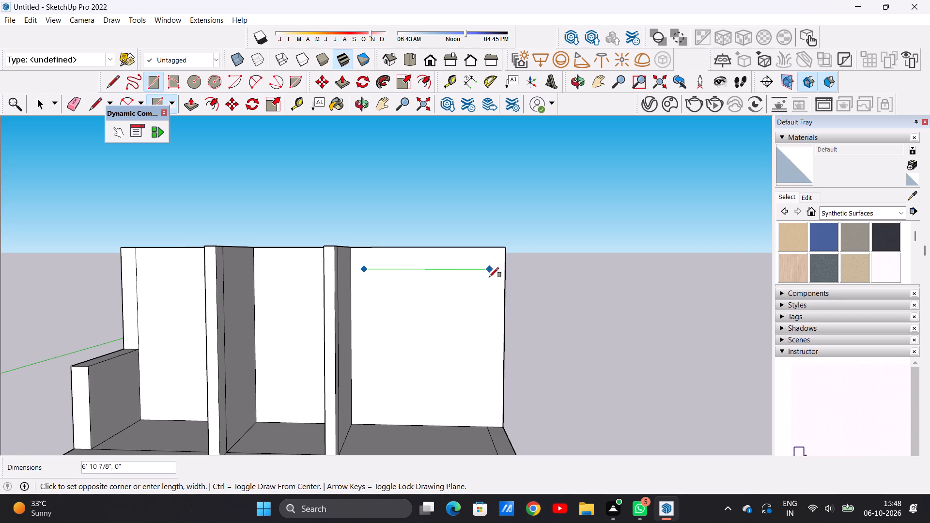
pyautogui.click(465, 427)
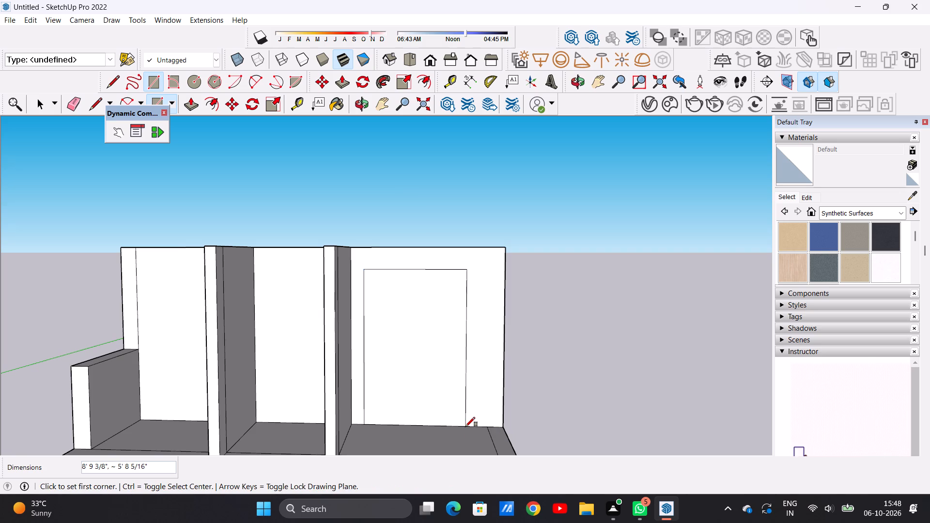
# Draw a vertical line from the midpoint of the door rectangle's top edge to the floor, splitting it into two leaves.
pyautogui.press('space')
pyautogui.scroll(-6, 400, 347)
pyautogui.scroll(7, 410, 338)
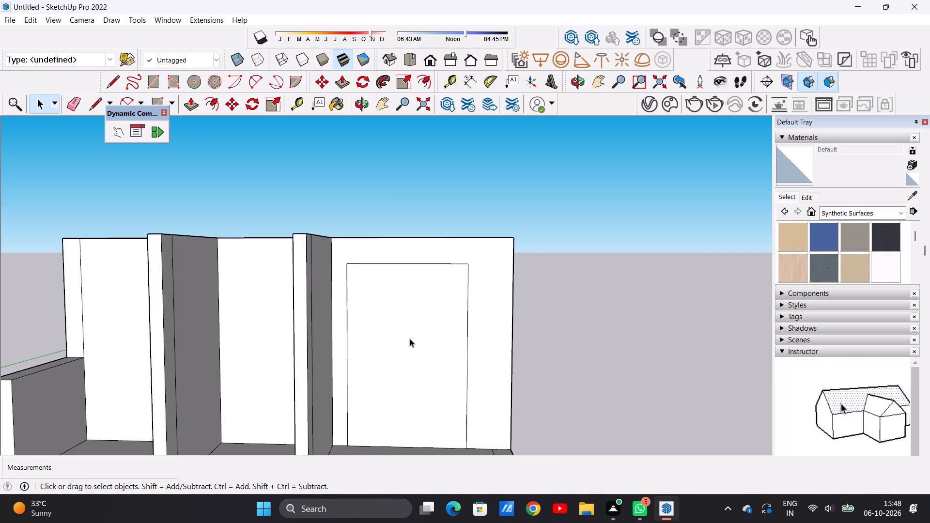
pyautogui.press('l')
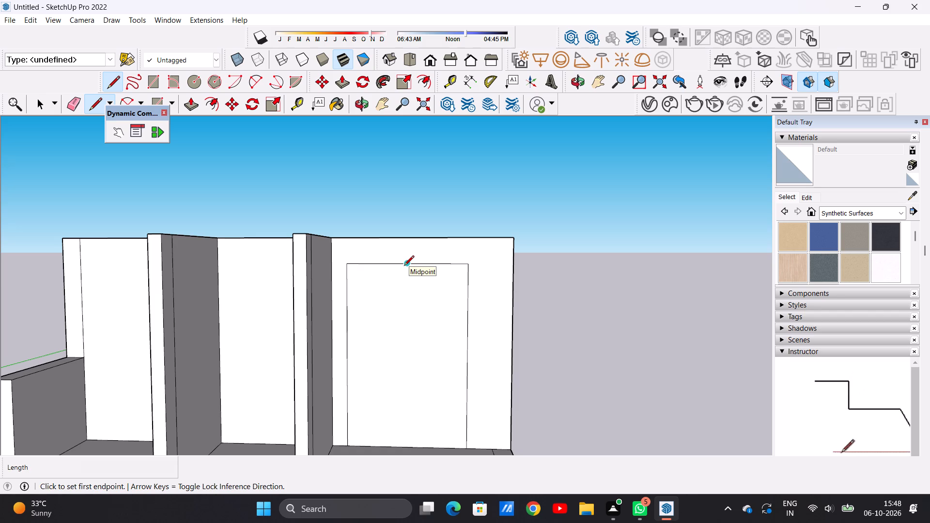
pyautogui.click(404, 266)
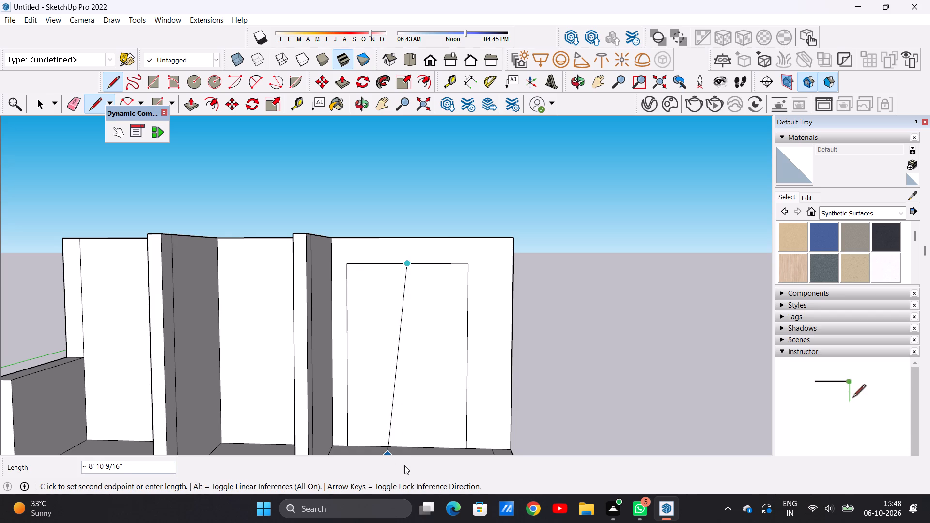
pyautogui.click(412, 446)
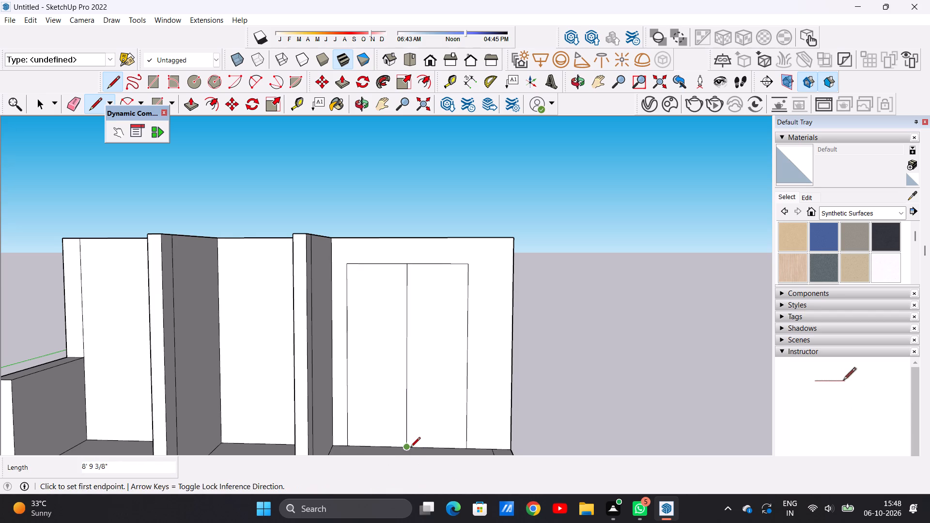
pyautogui.press('space')
pyautogui.scroll(-1, 383, 333)
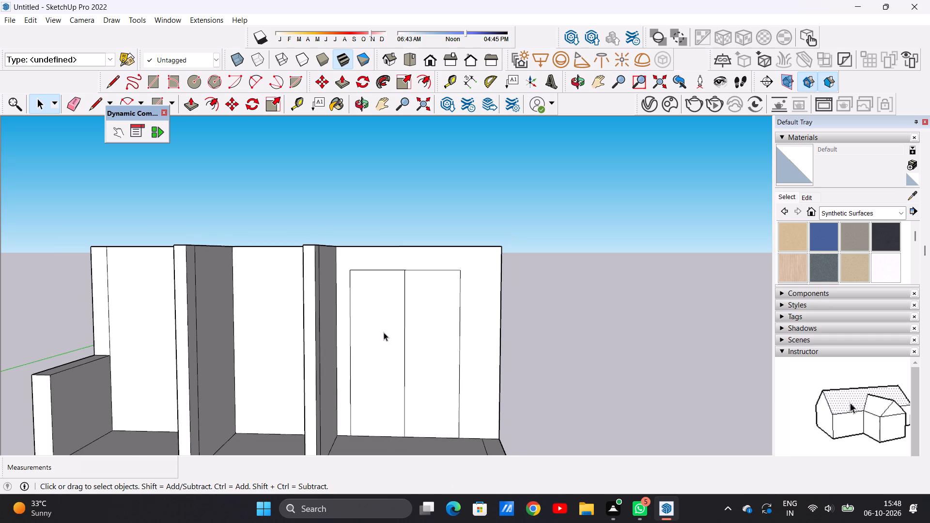
pyautogui.scroll(2, 384, 332)
pyautogui.scroll(-2, 374, 325)
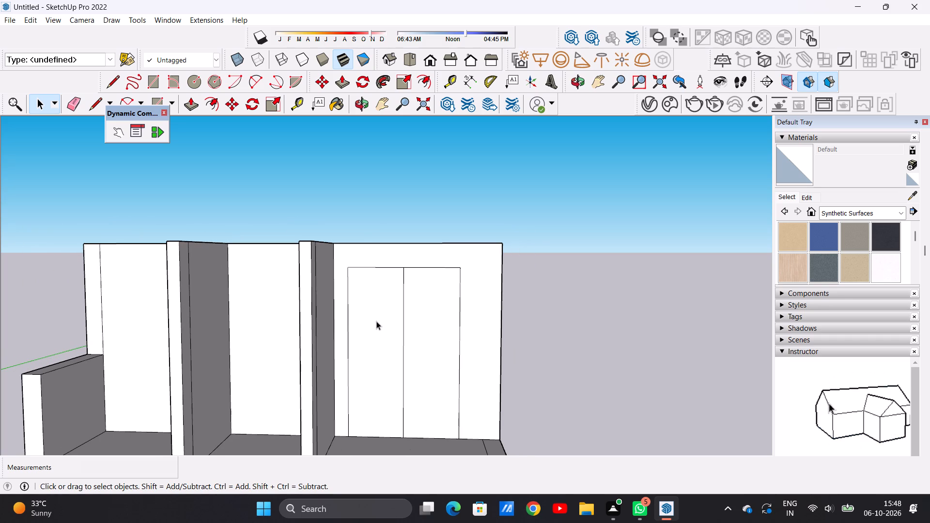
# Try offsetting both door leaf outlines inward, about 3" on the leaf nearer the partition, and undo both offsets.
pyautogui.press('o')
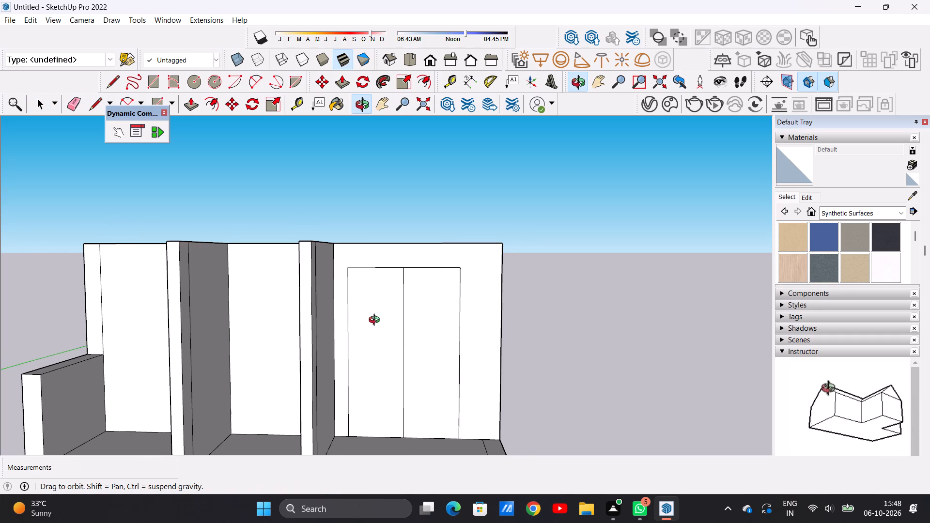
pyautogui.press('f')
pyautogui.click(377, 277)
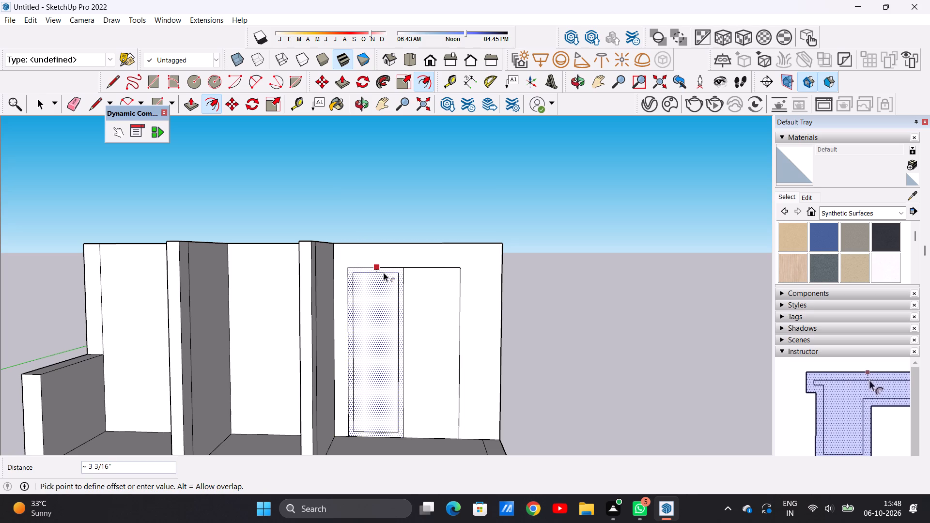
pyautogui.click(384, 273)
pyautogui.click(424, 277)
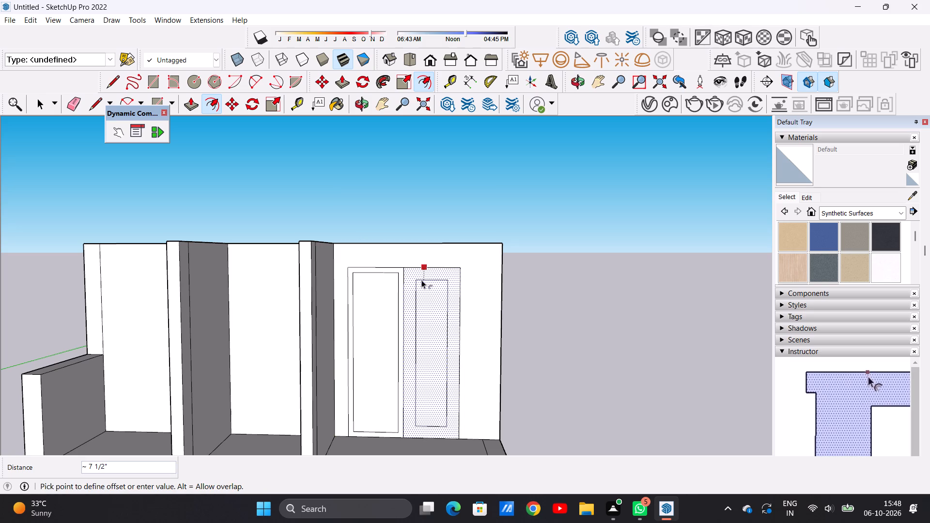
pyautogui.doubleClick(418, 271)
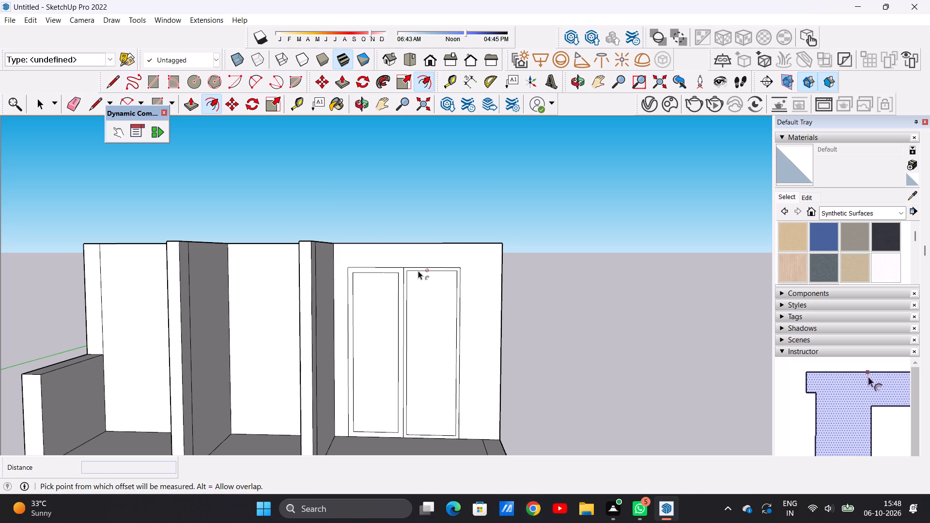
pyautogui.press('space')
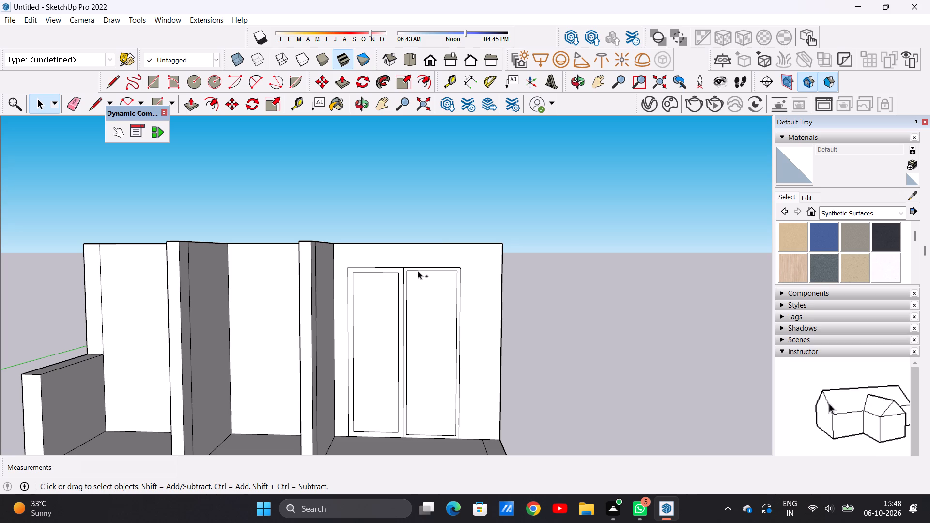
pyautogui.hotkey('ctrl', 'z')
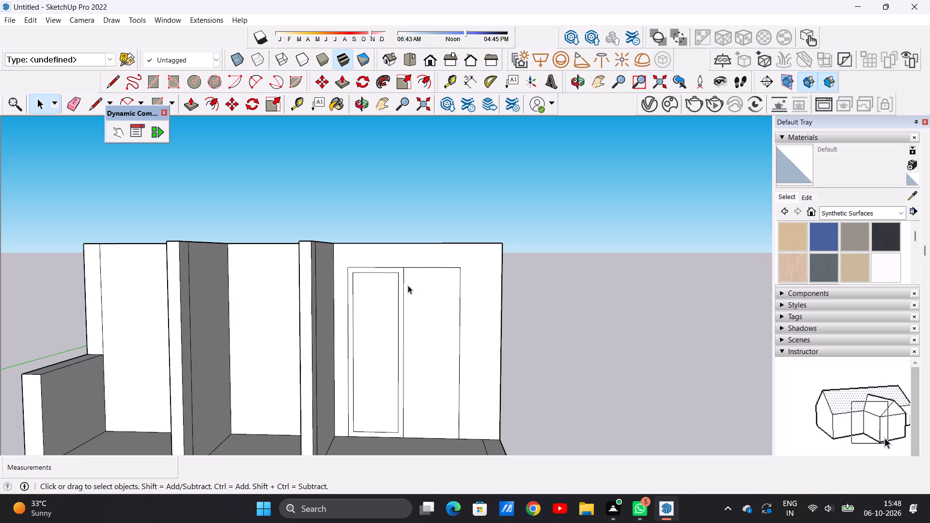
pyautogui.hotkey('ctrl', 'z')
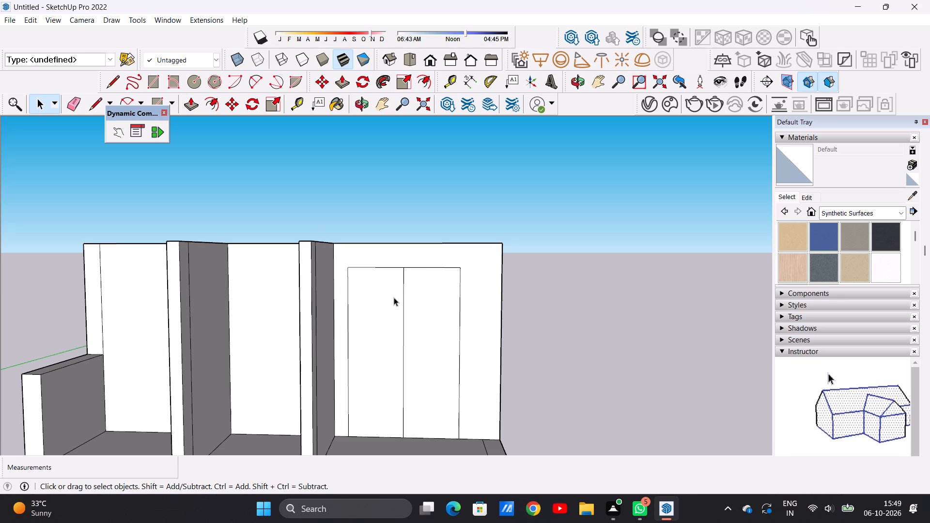
# Offset the outlines of both door leaves inward about 3 1/2" to form equal frames.
pyautogui.write('of')
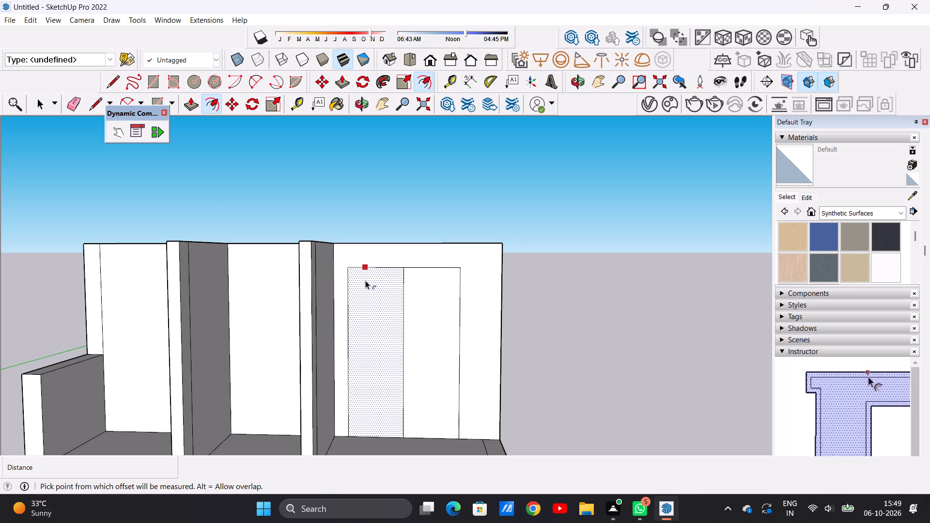
pyautogui.click(365, 280)
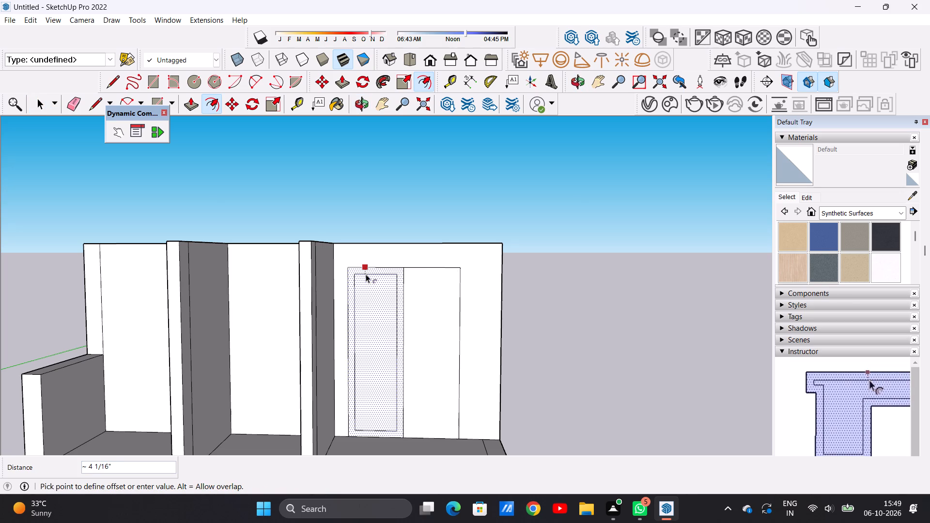
pyautogui.click(365, 273)
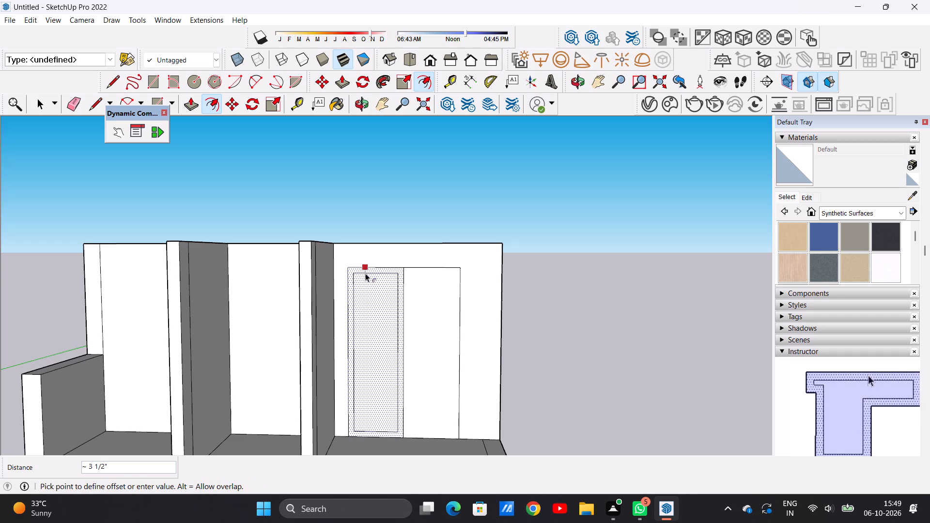
pyautogui.doubleClick(427, 305)
pyautogui.press('space')
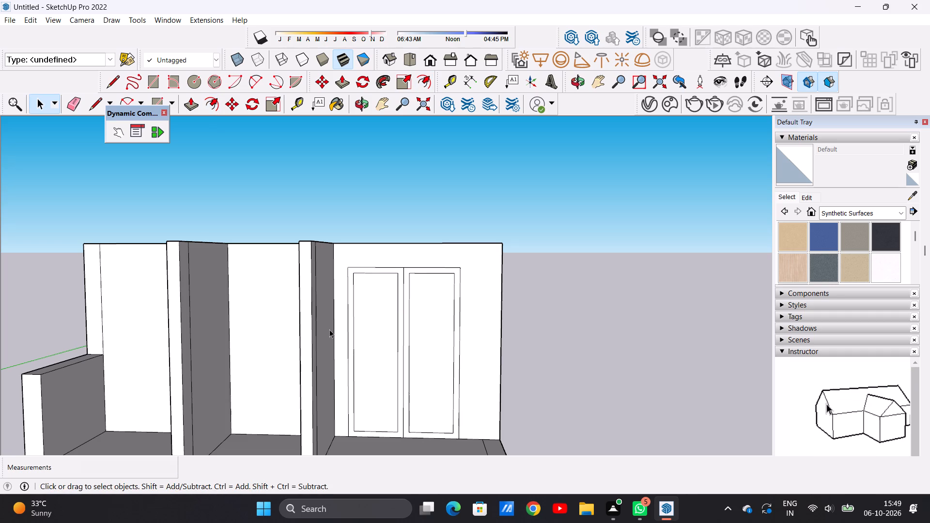
# Examine the double door outline and the open side of the model from several distances and angles.
pyautogui.scroll(-2, 359, 315)
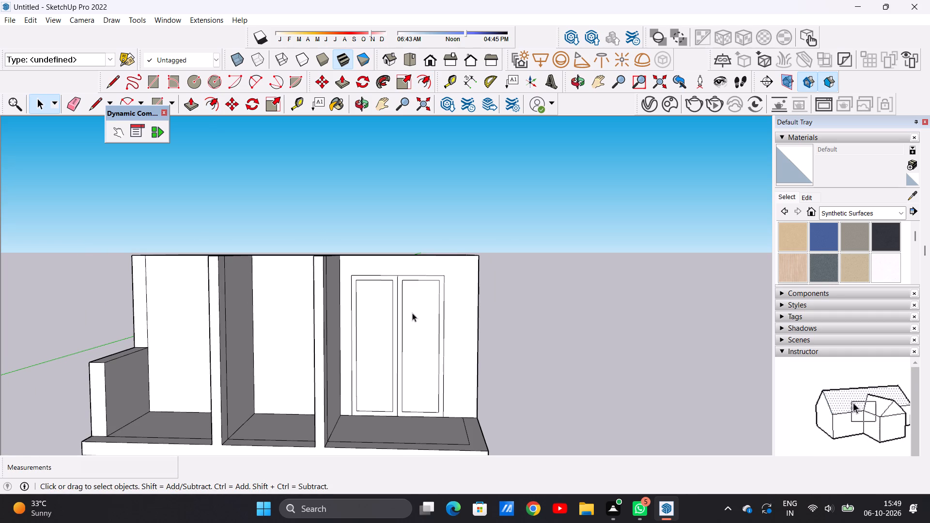
pyautogui.scroll(-2, 426, 313)
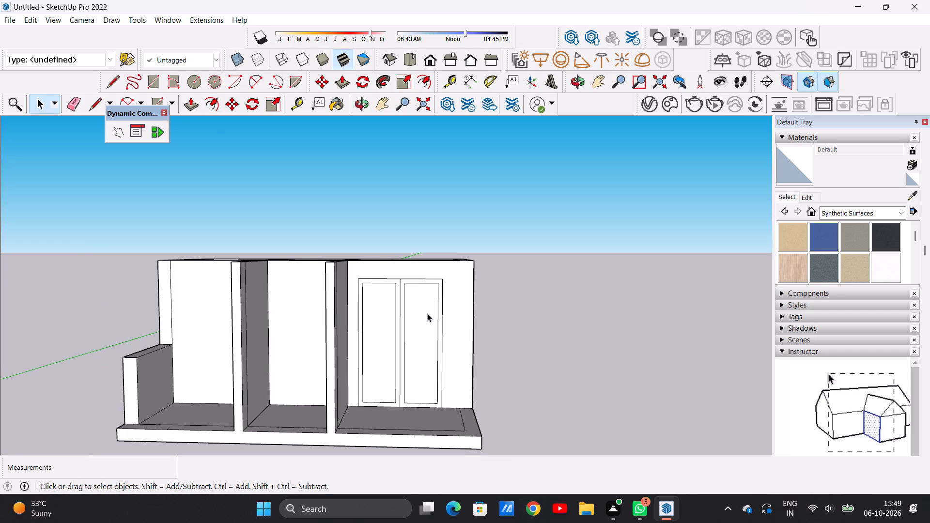
pyautogui.scroll(5, 404, 289)
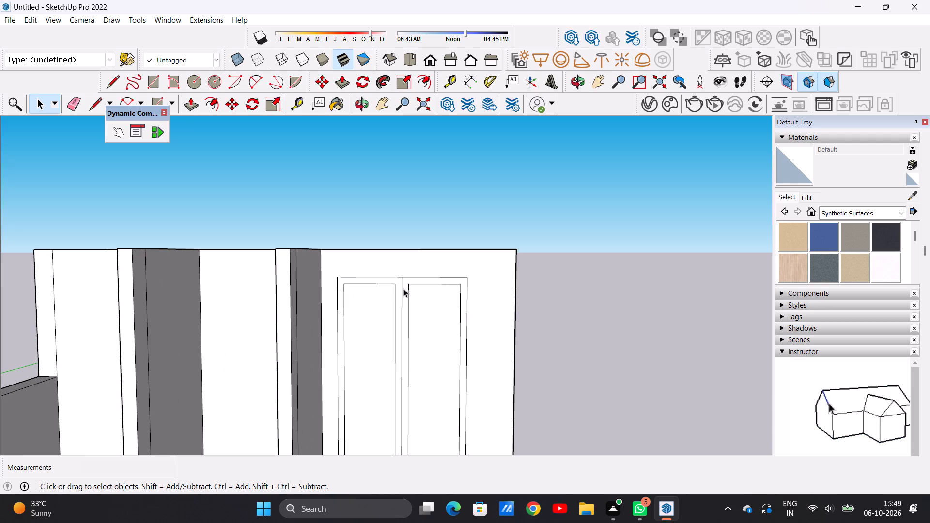
pyautogui.scroll(-11, 403, 289)
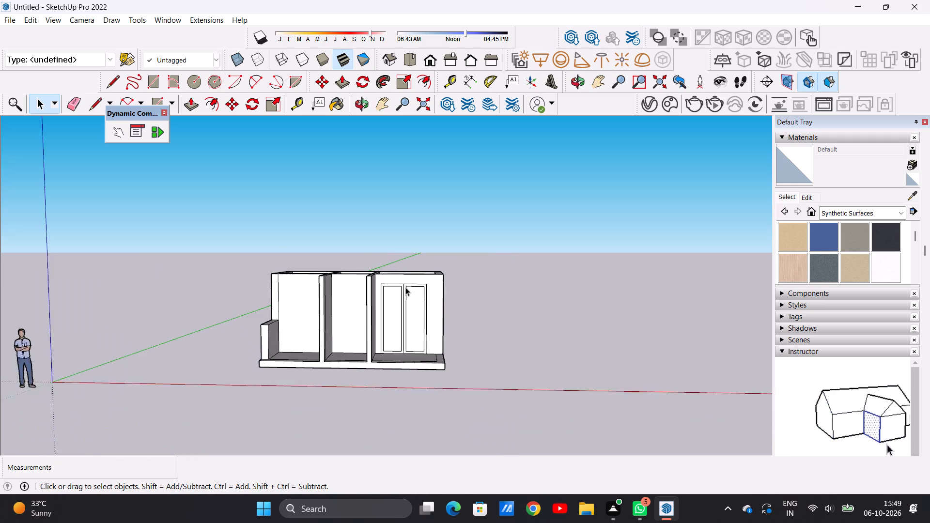
pyautogui.scroll(-1, 405, 287)
pyautogui.scroll(2, 348, 300)
pyautogui.moveTo(348, 299); pyautogui.dragTo(362, 289, button='middle')
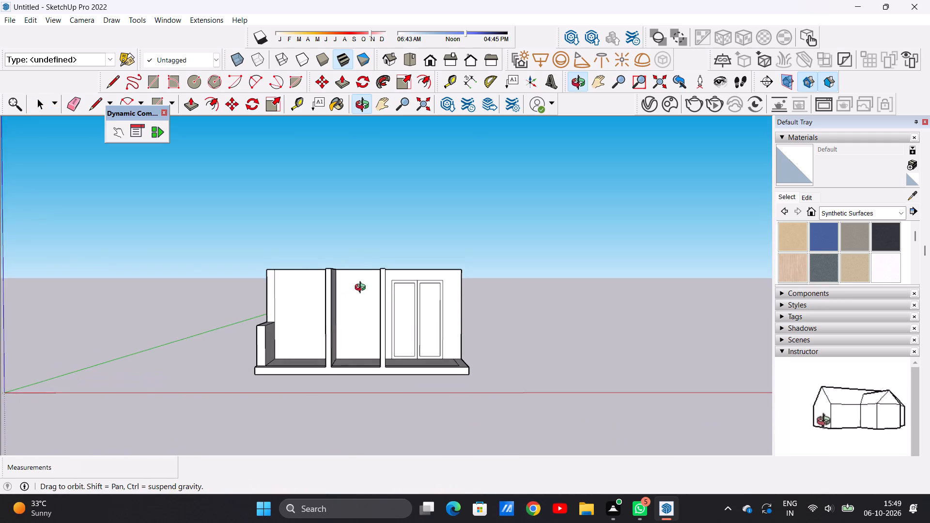
pyautogui.moveTo(362, 289); pyautogui.dragTo(355, 296, button='middle')
pyautogui.scroll(3, 360, 292)
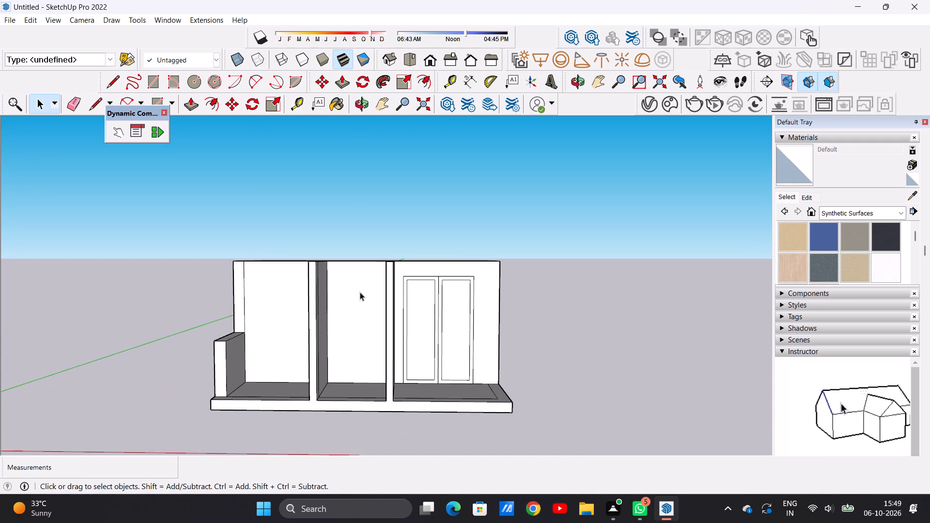
pyautogui.scroll(3, 360, 292)
pyautogui.scroll(-7, 360, 292)
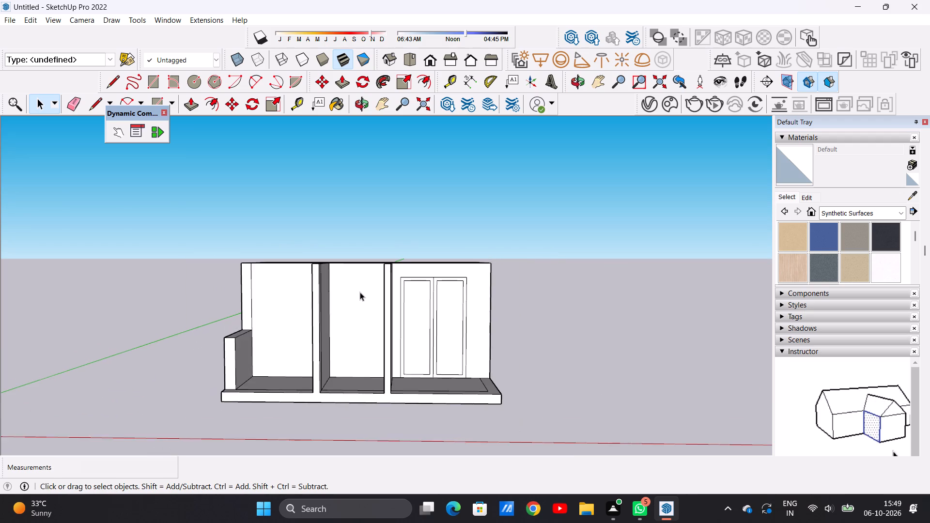
pyautogui.scroll(-3, 360, 292)
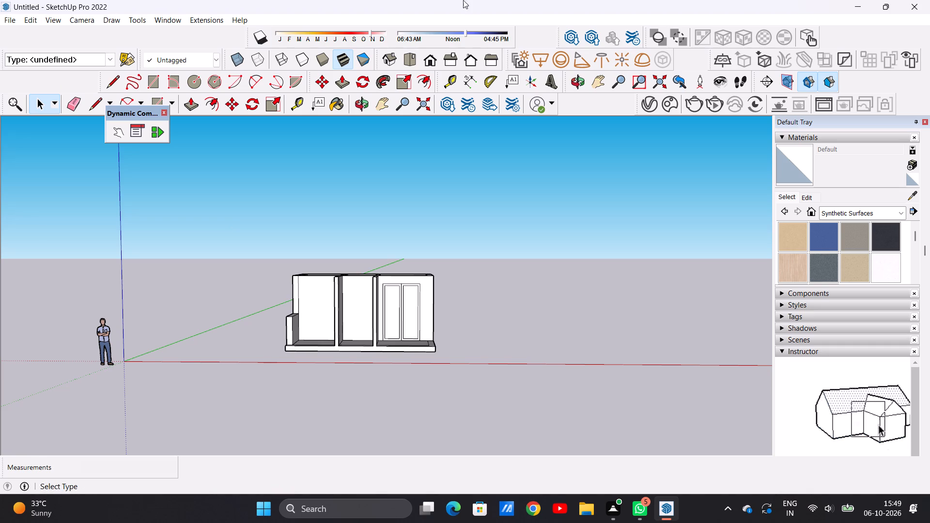
# Erase the vertical line on the lengthwise wall's face above the low end wall, near the green axis.
pyautogui.scroll(10, 303, 300)
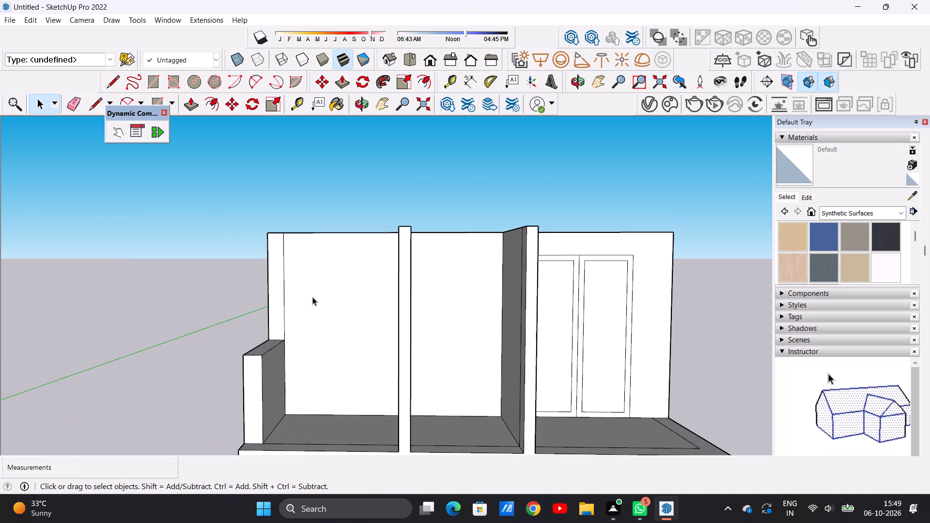
pyautogui.moveTo(305, 293); pyautogui.dragTo(313, 294, button='middle')
pyautogui.scroll(2, 291, 289)
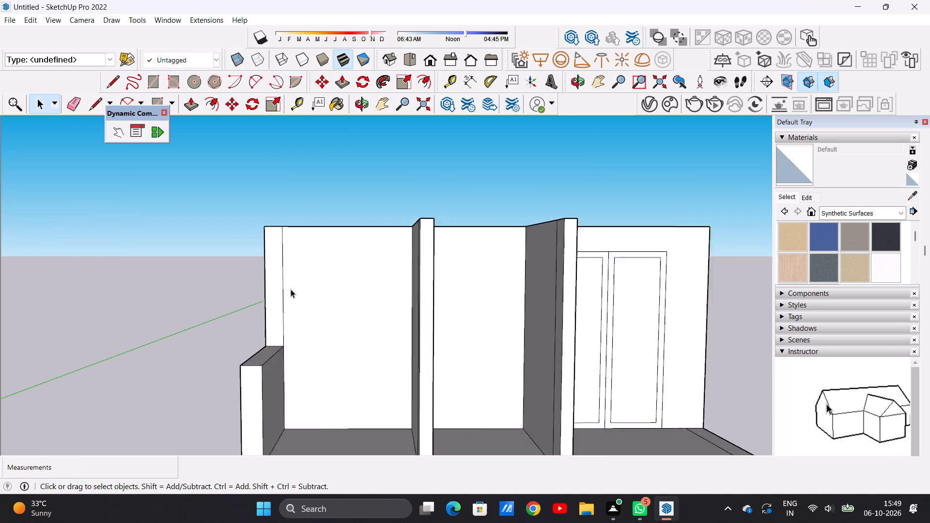
pyautogui.scroll(4, 291, 289)
pyautogui.press('e')
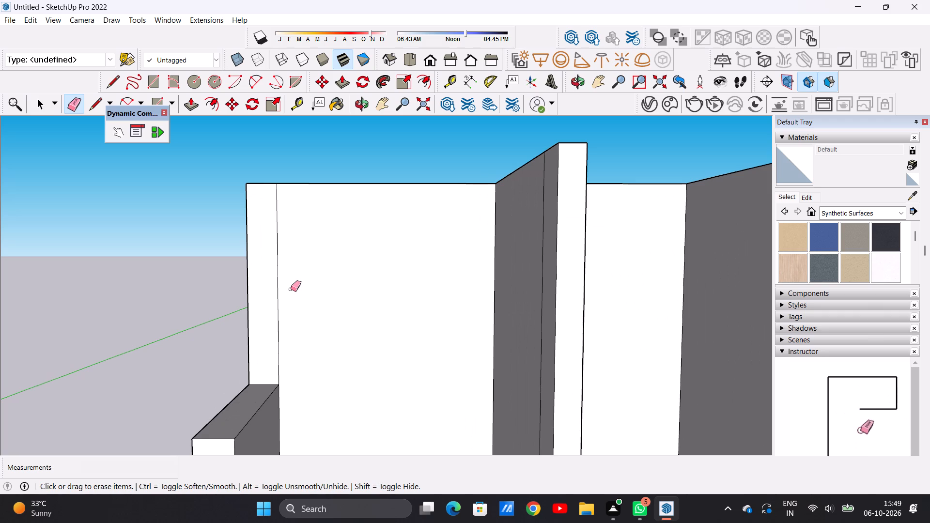
pyautogui.scroll(3, 270, 279)
pyautogui.click(280, 277)
pyautogui.scroll(-5, 308, 297)
pyautogui.scroll(1, 308, 297)
pyautogui.scroll(-9, 308, 297)
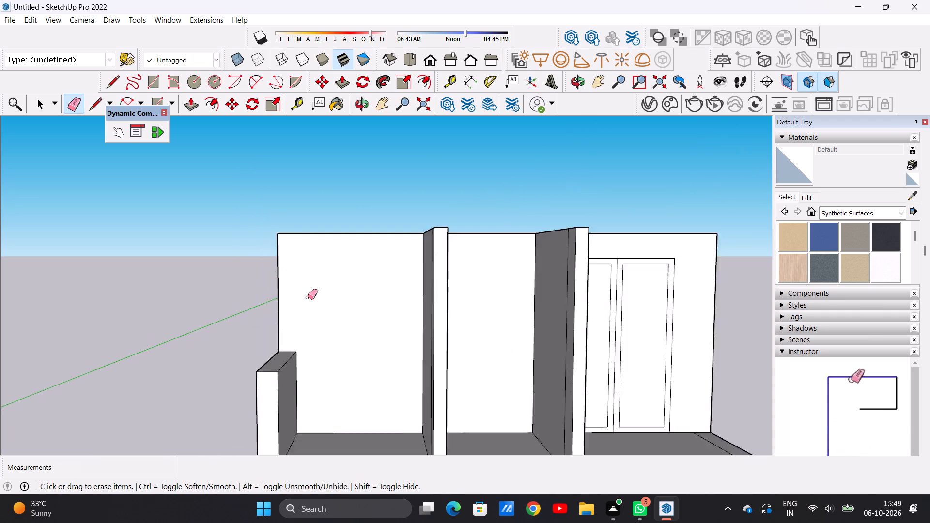
pyautogui.scroll(-2, 308, 297)
pyautogui.scroll(2, 308, 297)
pyautogui.scroll(-1, 308, 297)
pyautogui.scroll(5, 322, 349)
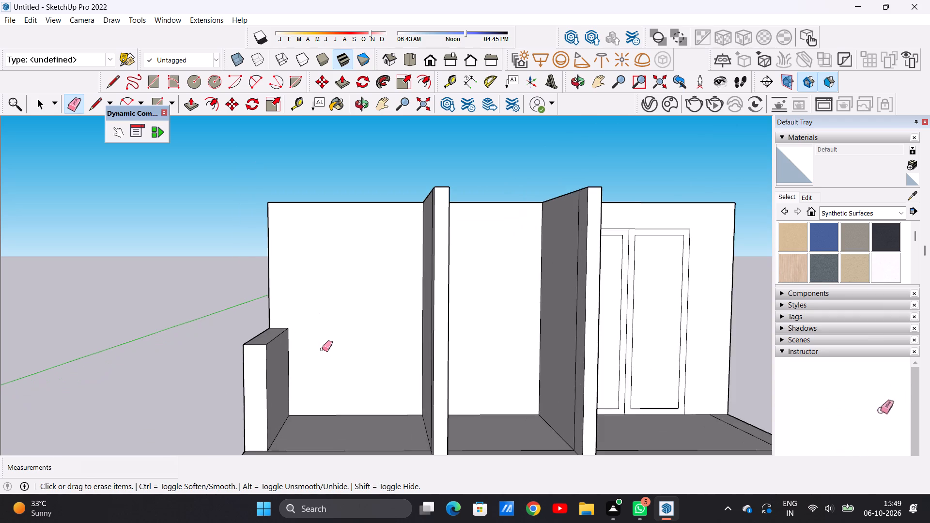
pyautogui.press('space')
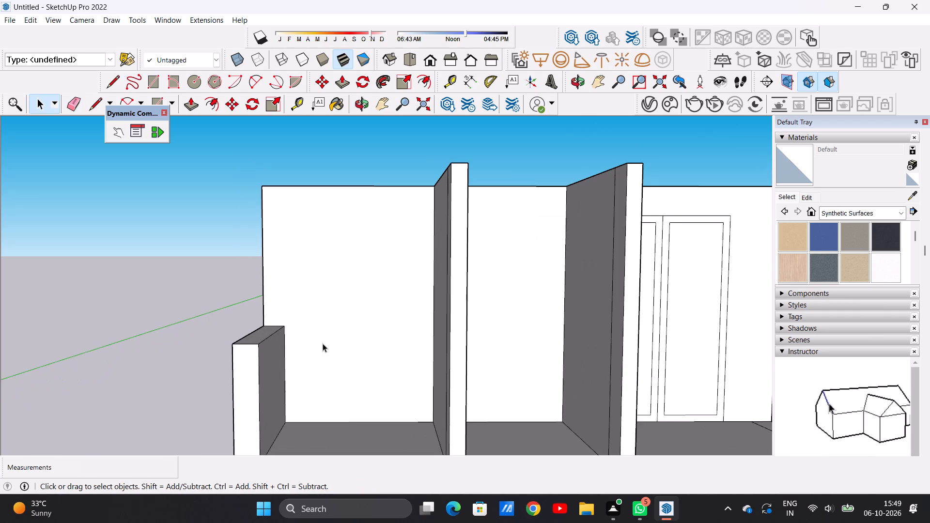
# Examine the cleaned lengthwise wall, partitions and low end wall from the open side at different distances and angles.
pyautogui.scroll(-6, 327, 343)
pyautogui.scroll(4, 364, 332)
pyautogui.scroll(-5, 364, 332)
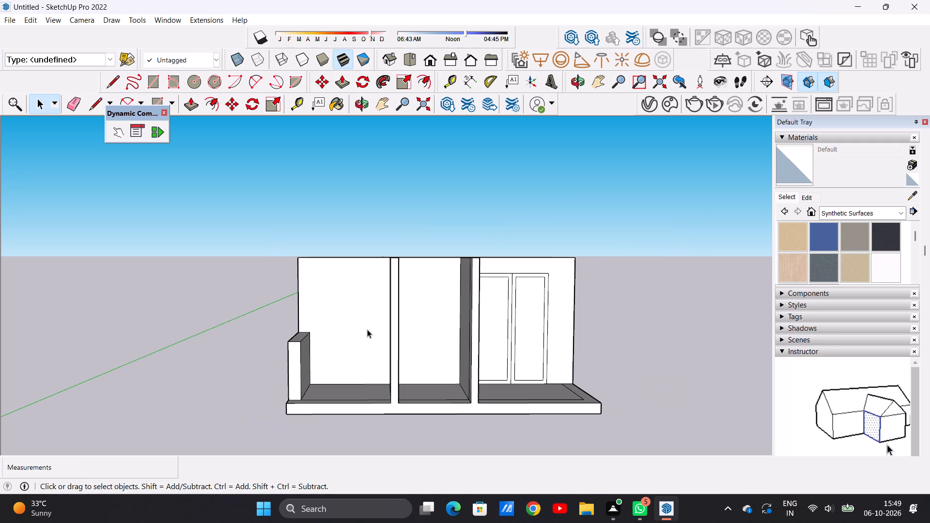
pyautogui.moveTo(331, 318); pyautogui.dragTo(320, 318, button='middle')
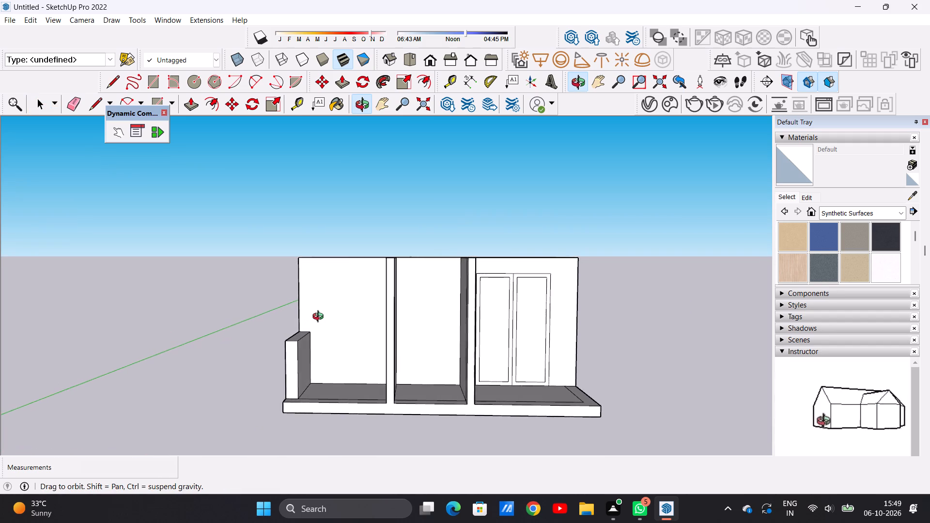
pyautogui.moveTo(320, 318); pyautogui.dragTo(338, 320, button='middle')
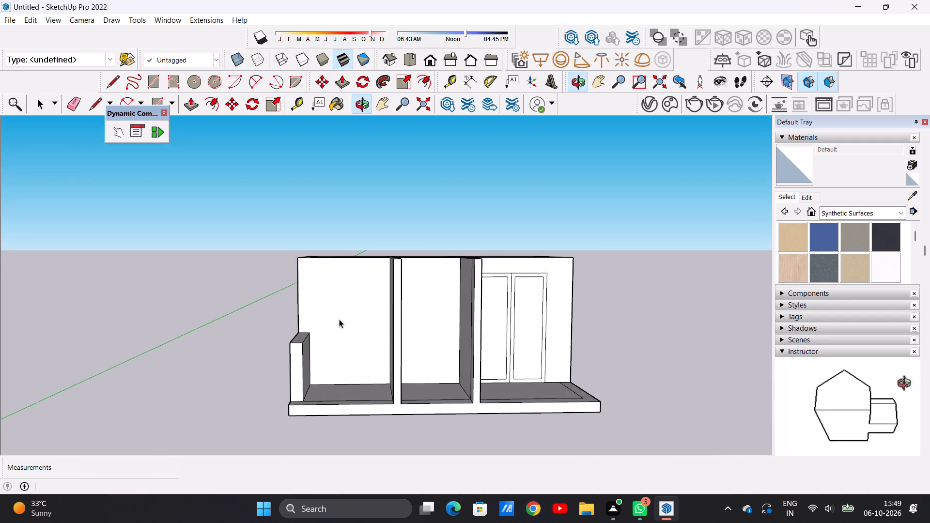
pyautogui.scroll(-1, 340, 319)
pyautogui.scroll(4, 352, 307)
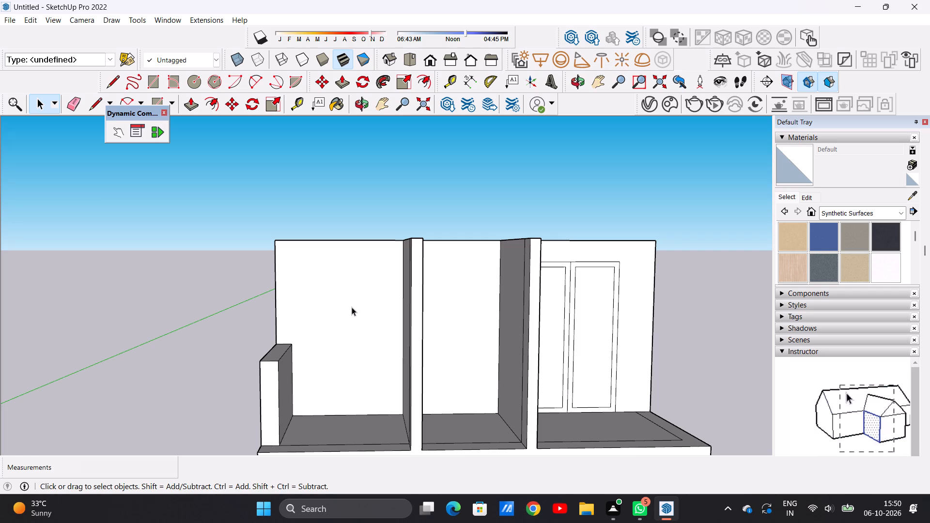
# Examine the lengthwise wall and the open bays between the low end wall and the partitions from several distances.
pyautogui.scroll(-8, 352, 307)
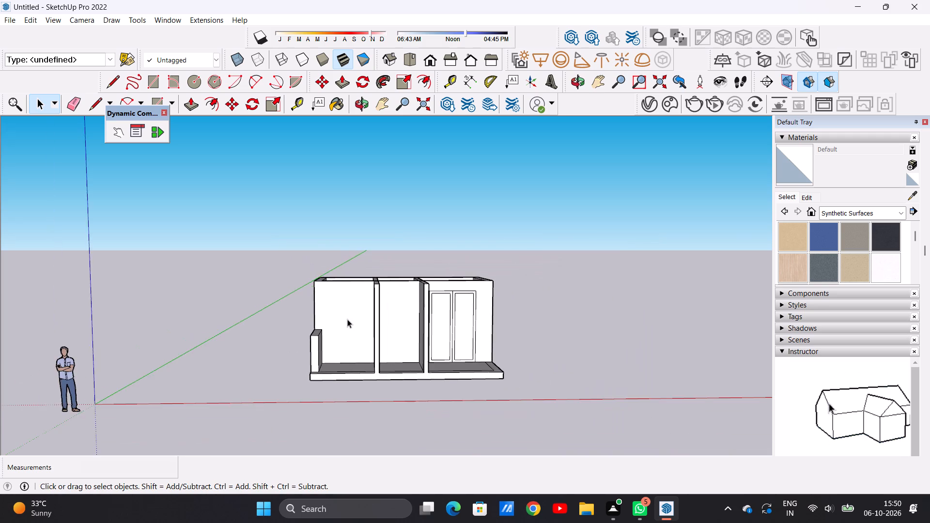
pyautogui.scroll(4, 356, 346)
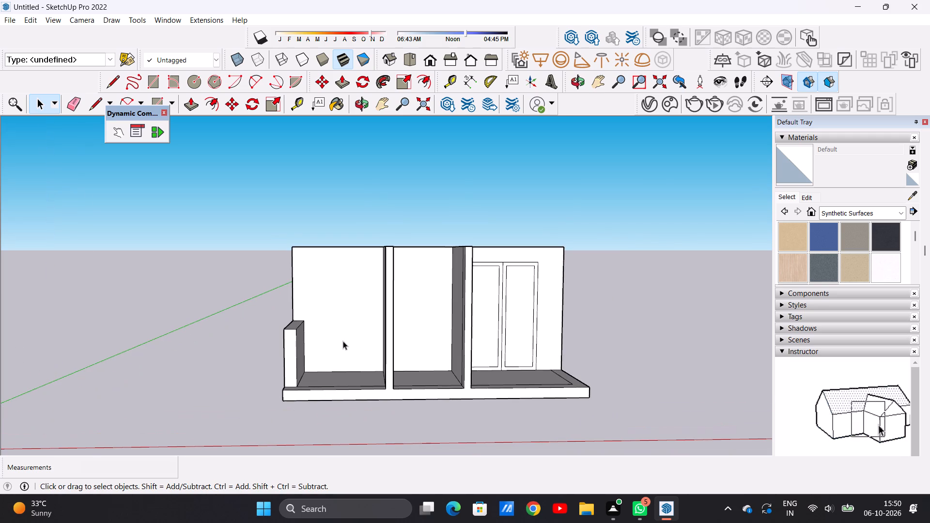
pyautogui.scroll(-3, 326, 345)
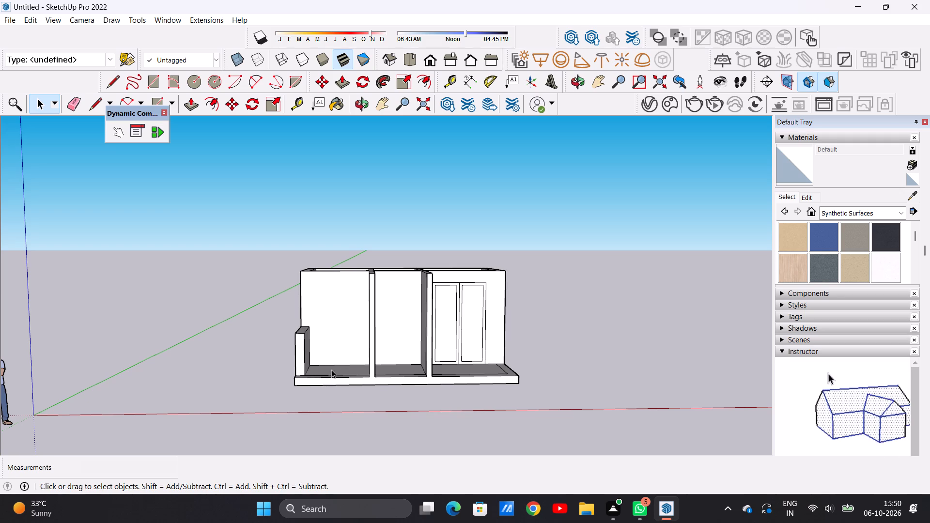
pyautogui.scroll(2, 336, 366)
pyautogui.scroll(-1, 336, 366)
pyautogui.scroll(1, 336, 366)
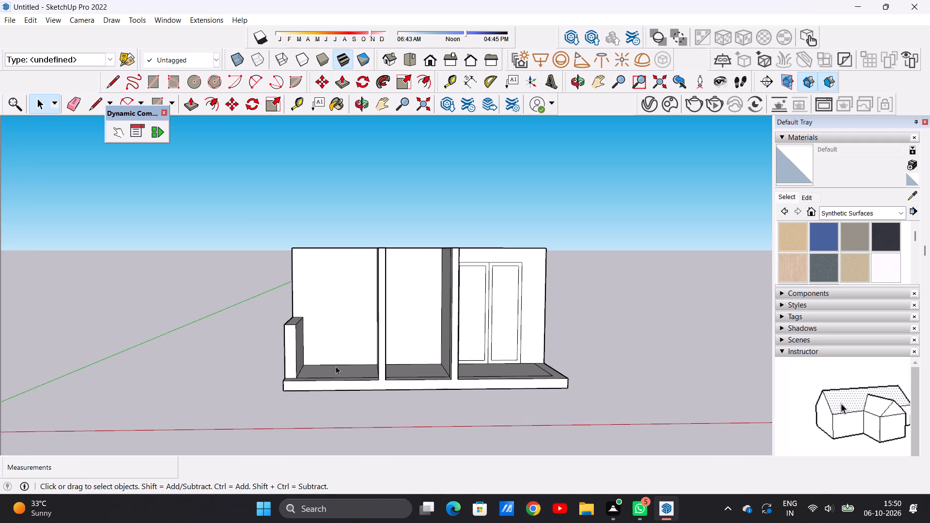
pyautogui.scroll(6, 336, 366)
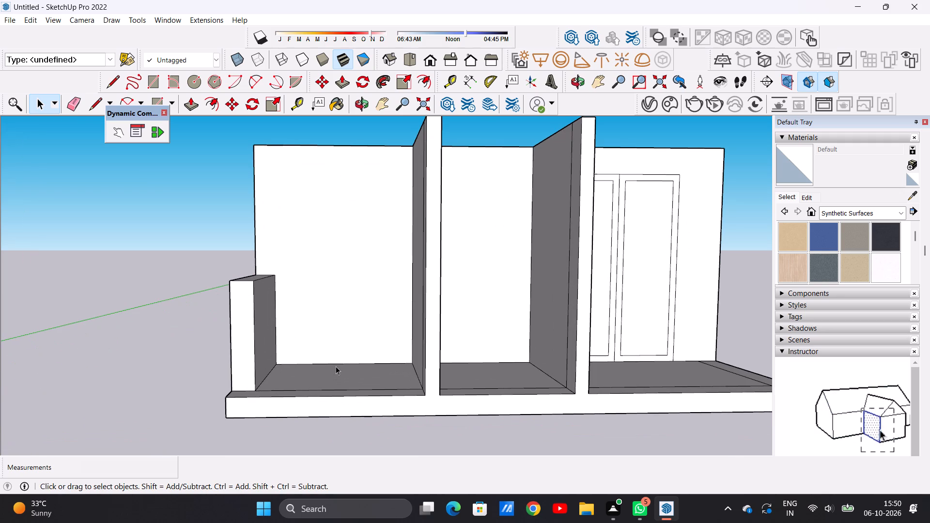
pyautogui.scroll(-4, 336, 366)
# Push/Pull the lengthwise wall's face between the low end wall and the nearest partition outward about 2' 10".
pyautogui.moveTo(330, 276); pyautogui.dragTo(384, 354, button='middle')
pyautogui.scroll(2, 335, 287)
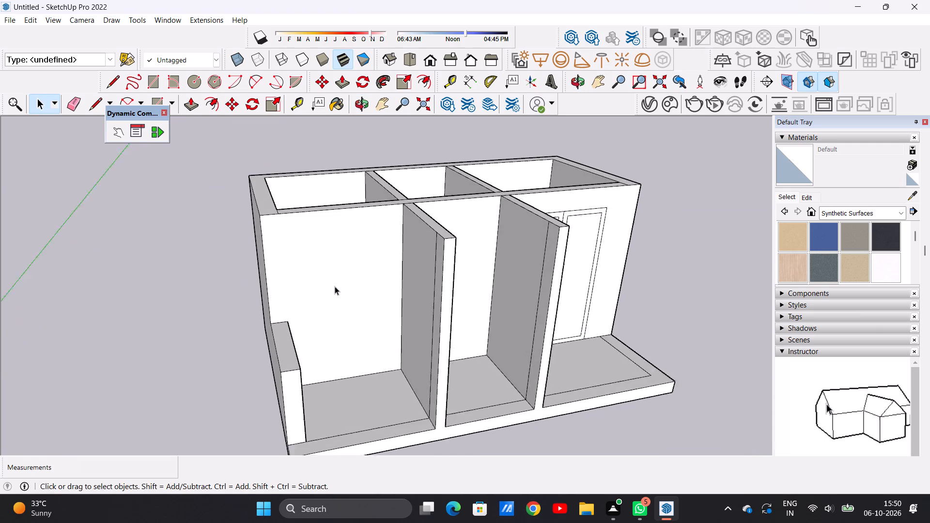
pyautogui.scroll(1, 335, 286)
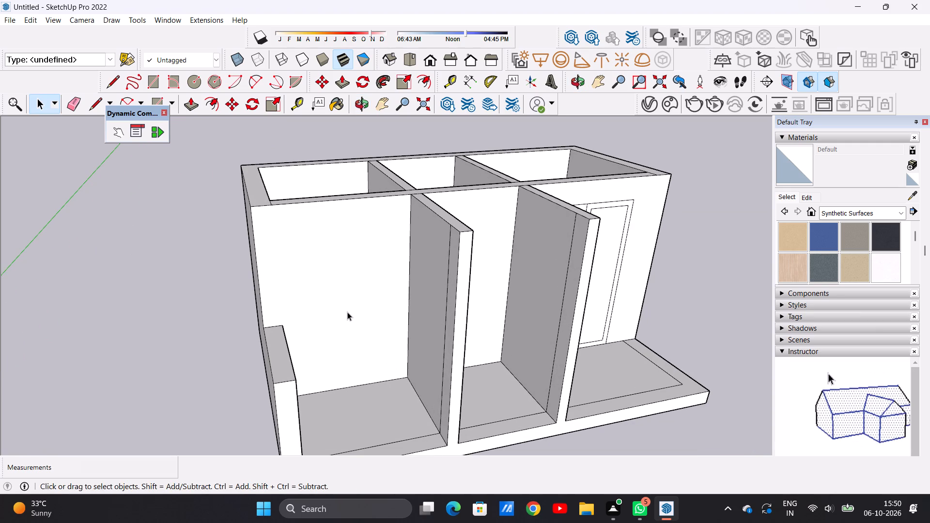
pyautogui.press('p')
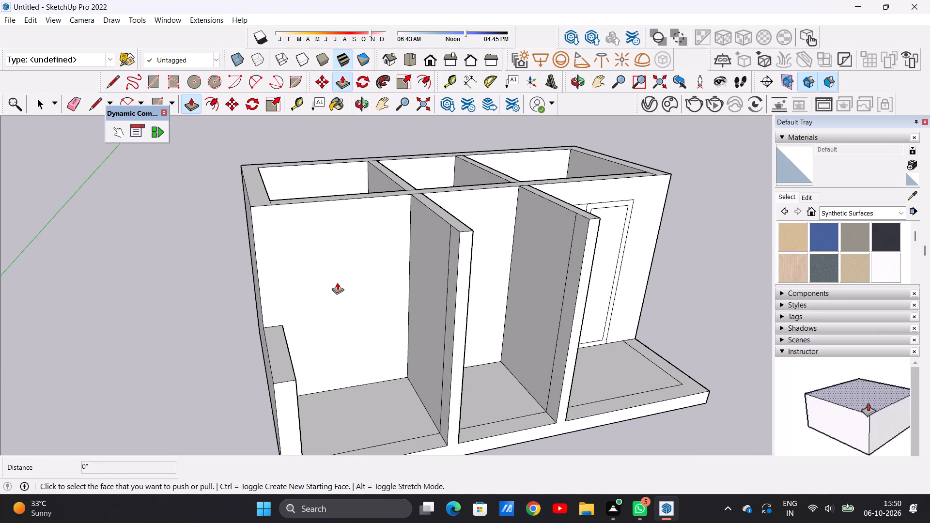
pyautogui.click(337, 282)
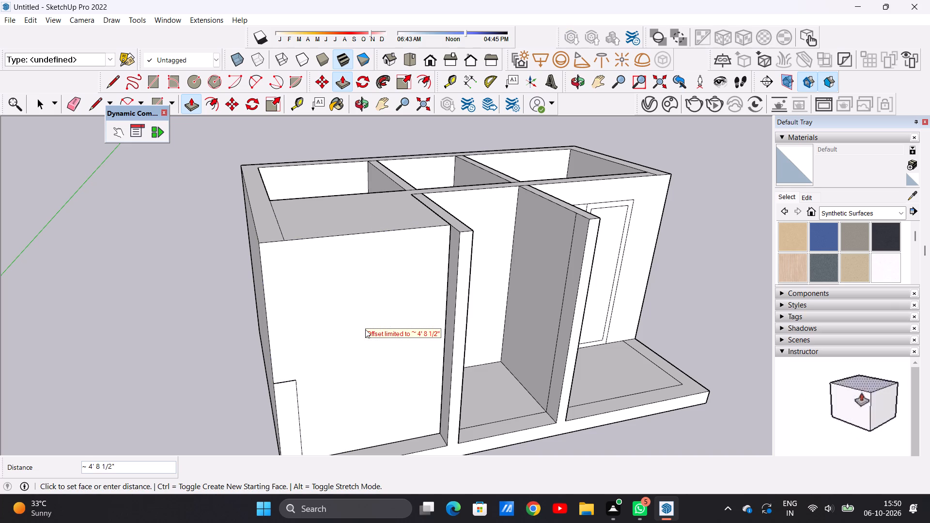
pyautogui.click(371, 296)
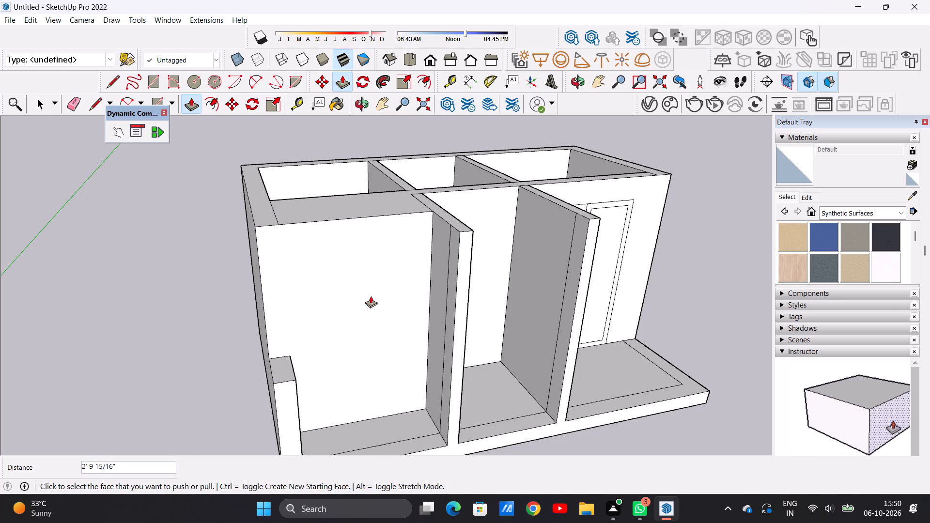
pyautogui.press('space')
# Draw a door rectangle about 8' 6 13/16" high and 5' 5 3/16" wide on the projected wall face beside the low end wall.
pyautogui.scroll(-4, 372, 285)
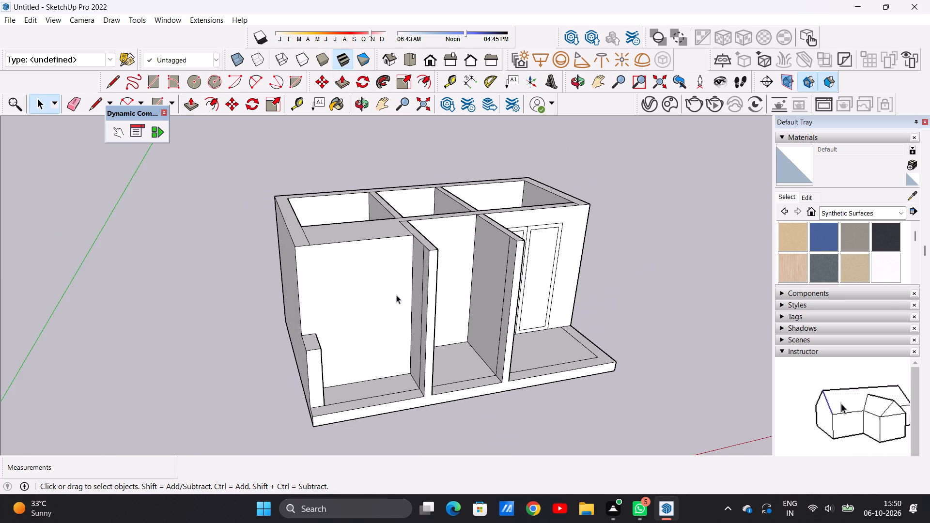
pyautogui.moveTo(396, 295); pyautogui.dragTo(355, 242, button='middle')
pyautogui.scroll(-4, 355, 242)
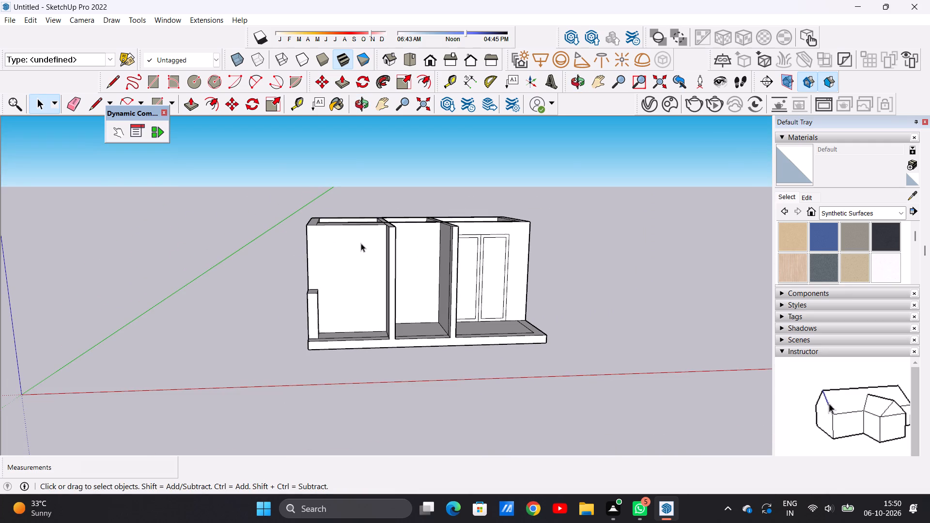
pyautogui.moveTo(357, 268); pyautogui.dragTo(357, 252, button='middle')
pyautogui.scroll(3, 351, 246)
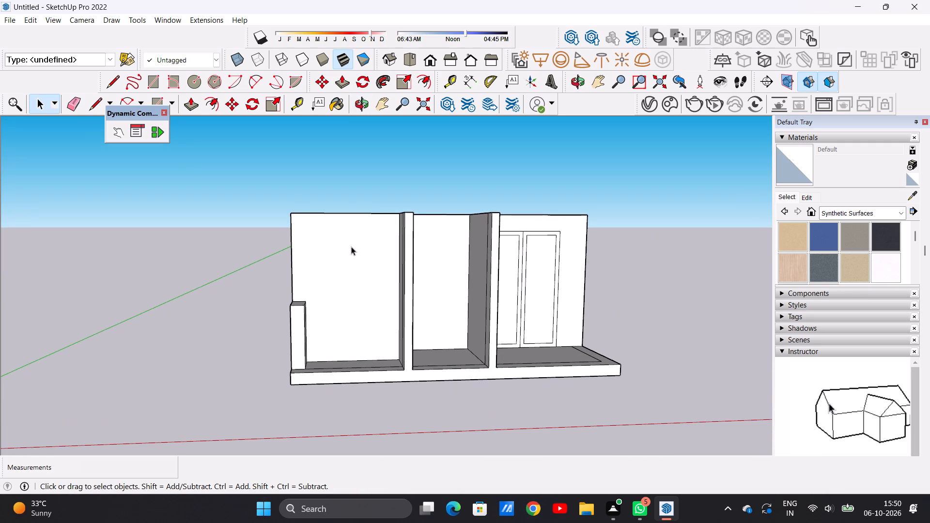
pyautogui.scroll(1, 351, 246)
pyautogui.moveTo(351, 246); pyautogui.dragTo(358, 225, button='middle')
pyautogui.scroll(2, 374, 235)
pyautogui.moveTo(358, 237); pyautogui.dragTo(335, 262, button='middle')
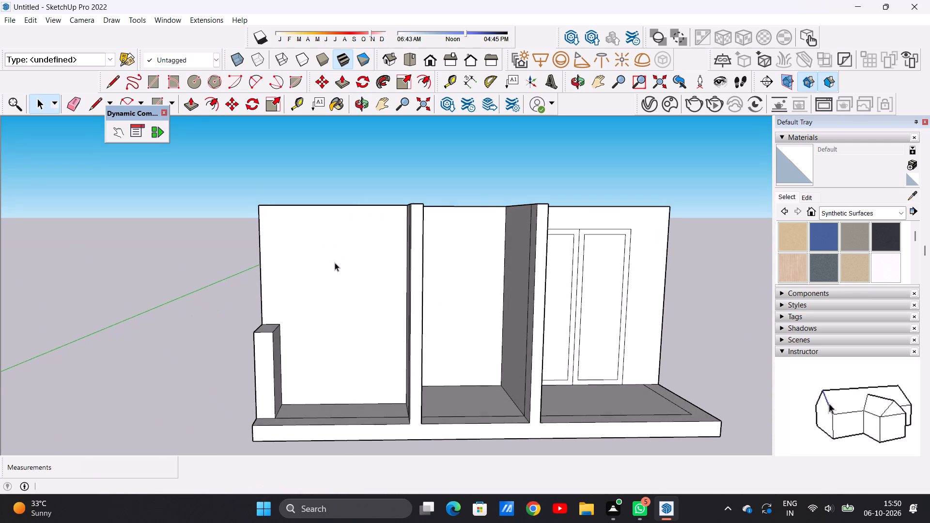
pyautogui.press('r')
pyautogui.scroll(-4, 335, 262)
pyautogui.scroll(3, 335, 262)
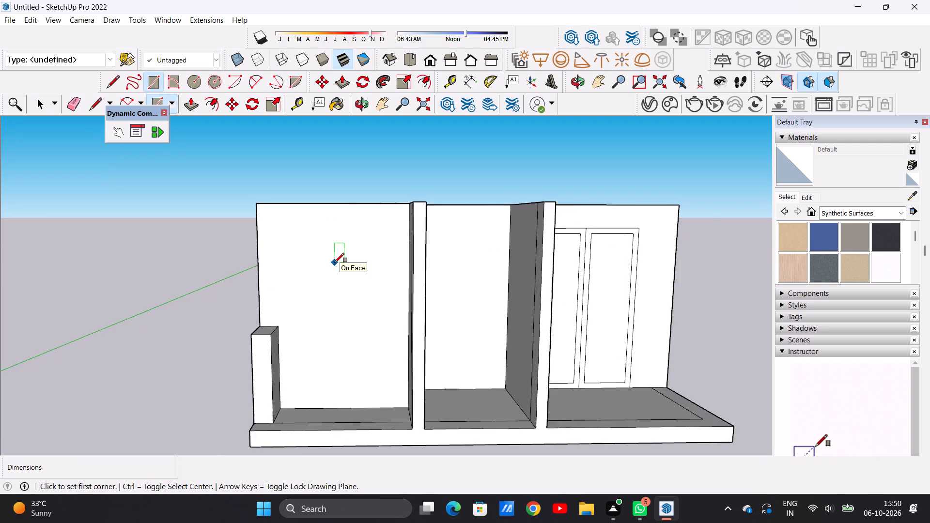
pyautogui.scroll(2, 335, 262)
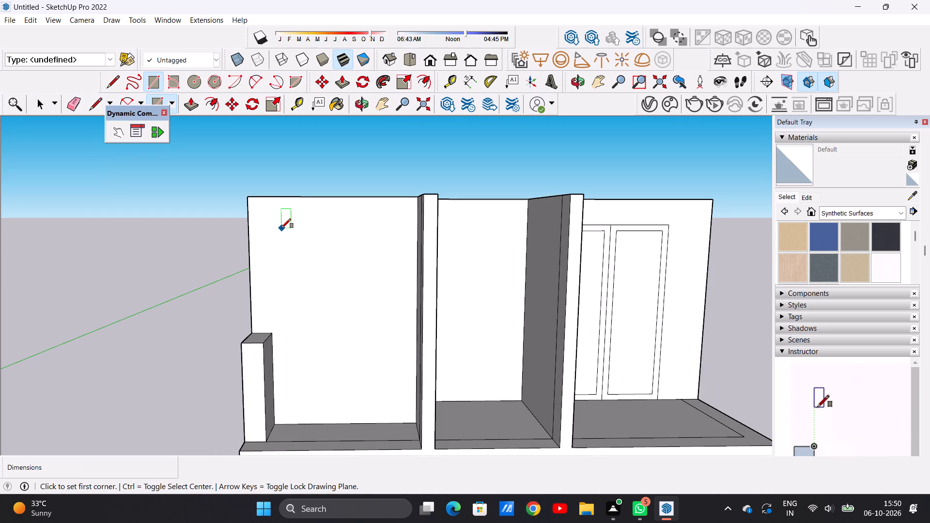
pyautogui.click(279, 225)
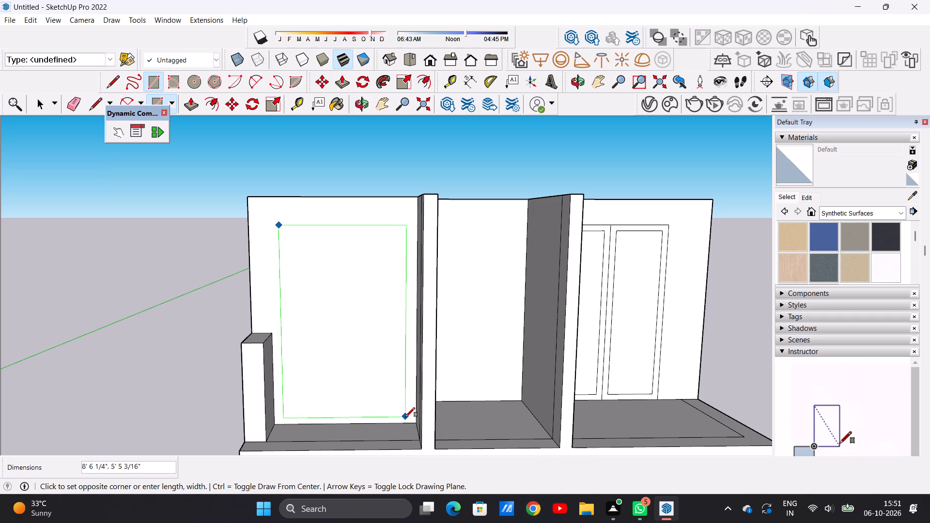
pyautogui.click(405, 418)
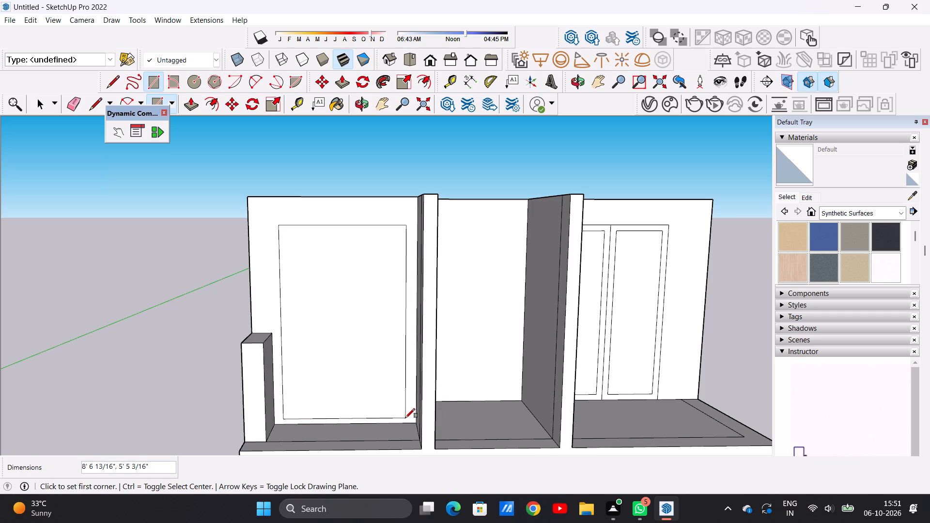
pyautogui.press('space')
# Draw two vertical lines from the top to the bottom edge of the new door rectangle, dividing it into three panels.
pyautogui.scroll(-9, 367, 254)
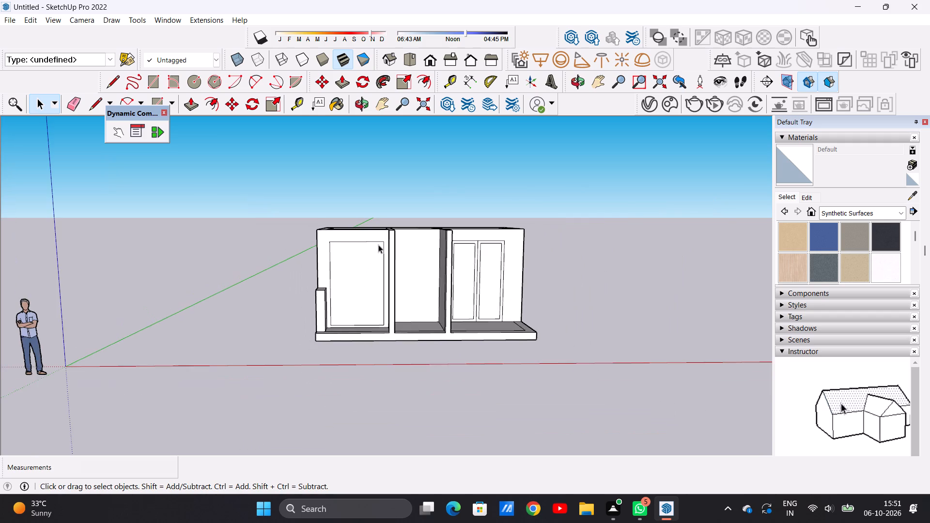
pyautogui.scroll(1, 378, 245)
pyautogui.scroll(-1, 378, 245)
pyautogui.scroll(9, 378, 245)
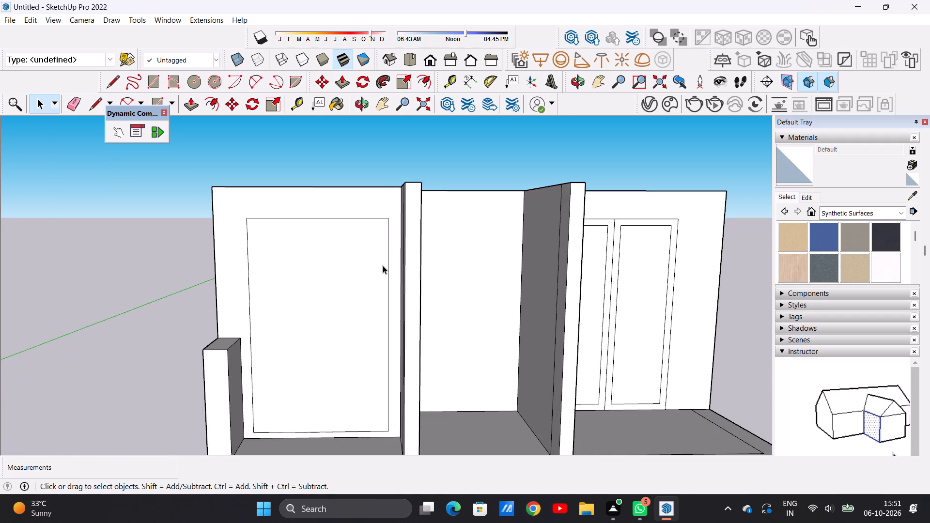
pyautogui.scroll(-4, 356, 255)
pyautogui.scroll(2, 356, 255)
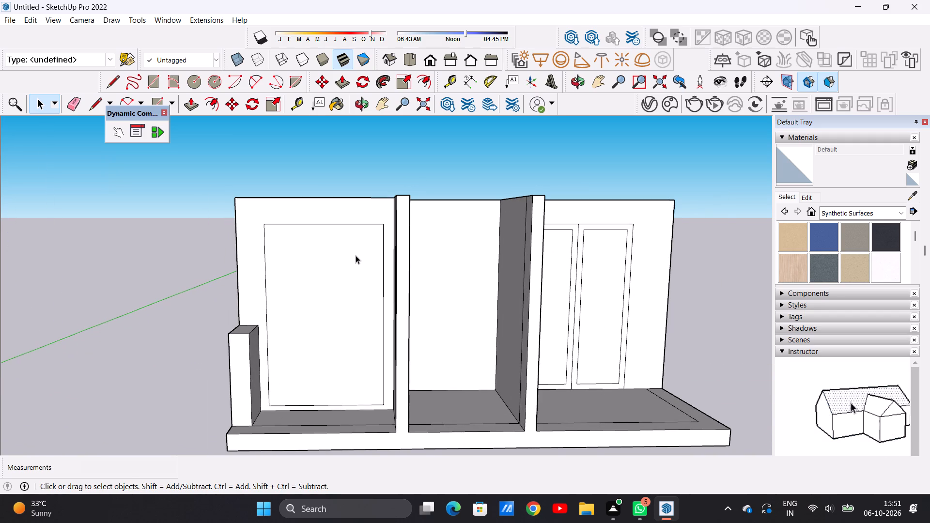
pyautogui.press('l')
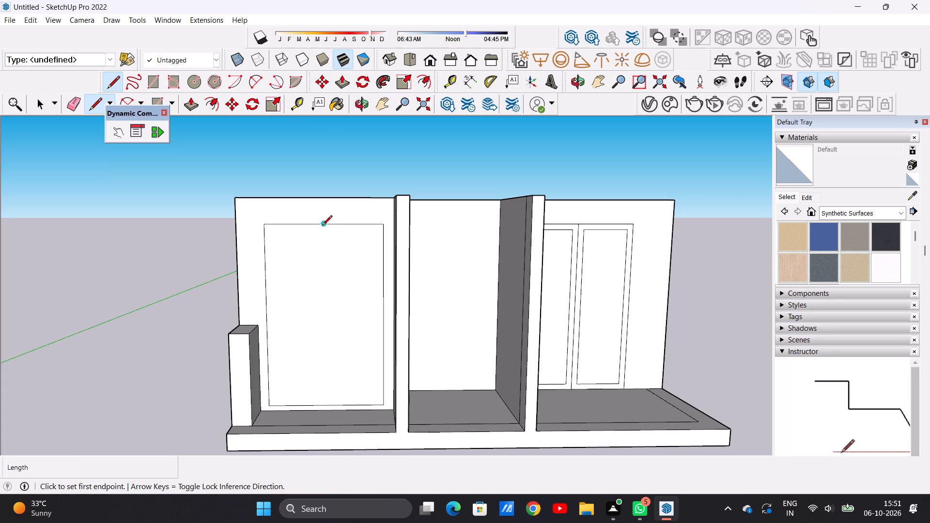
pyautogui.click(309, 227)
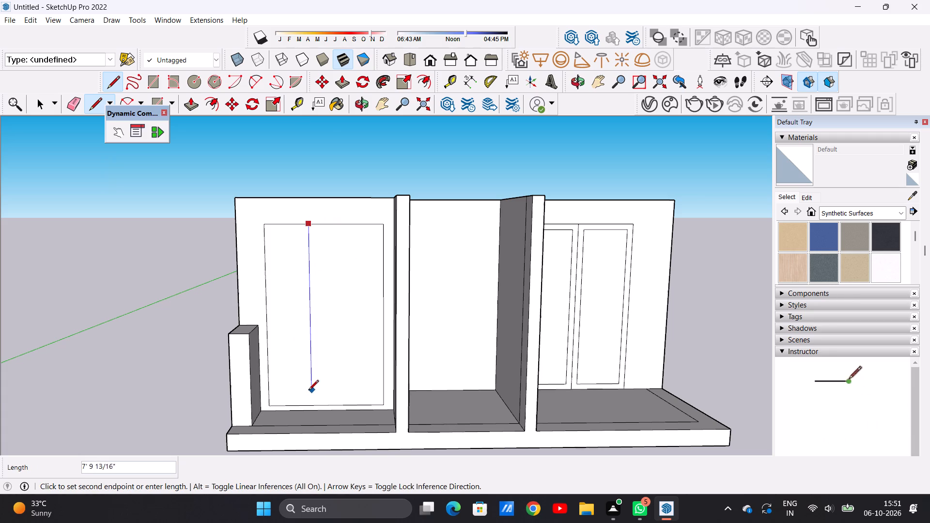
pyautogui.click(310, 402)
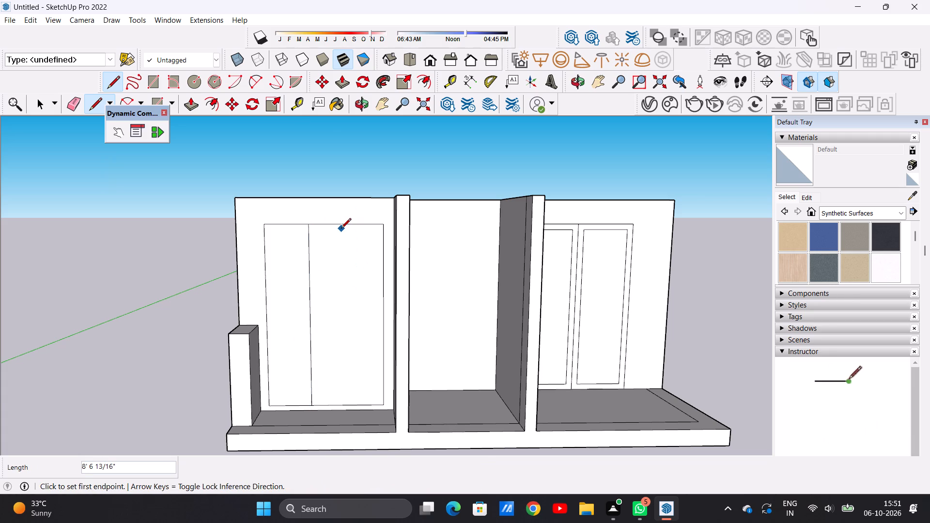
pyautogui.click(343, 224)
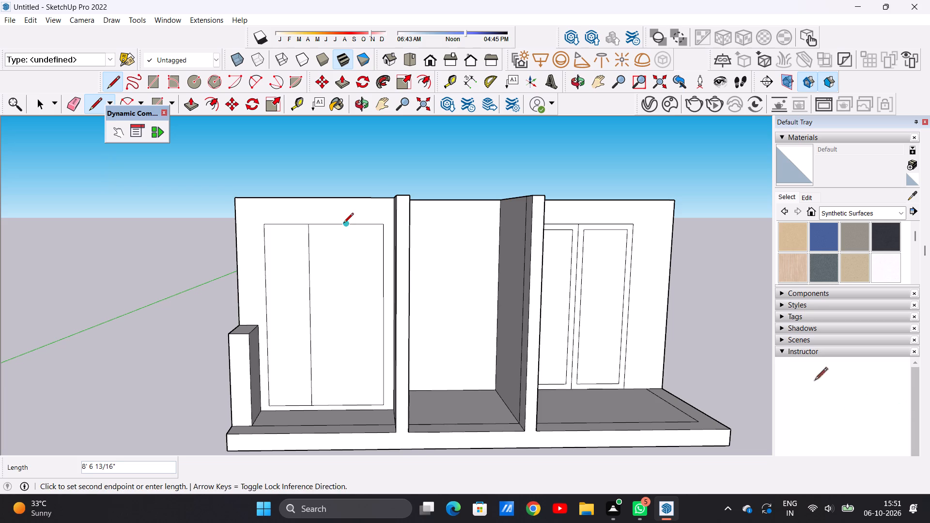
pyautogui.click(344, 404)
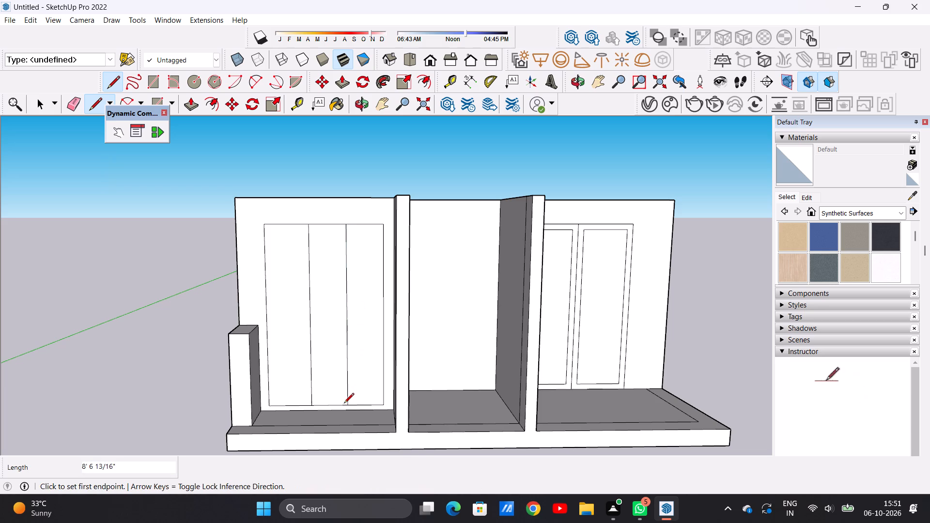
pyautogui.press('space')
# Offset the outlines of all three door panels inward by the same small distance to form thin frames.
pyautogui.write('of')
pyautogui.click(296, 232)
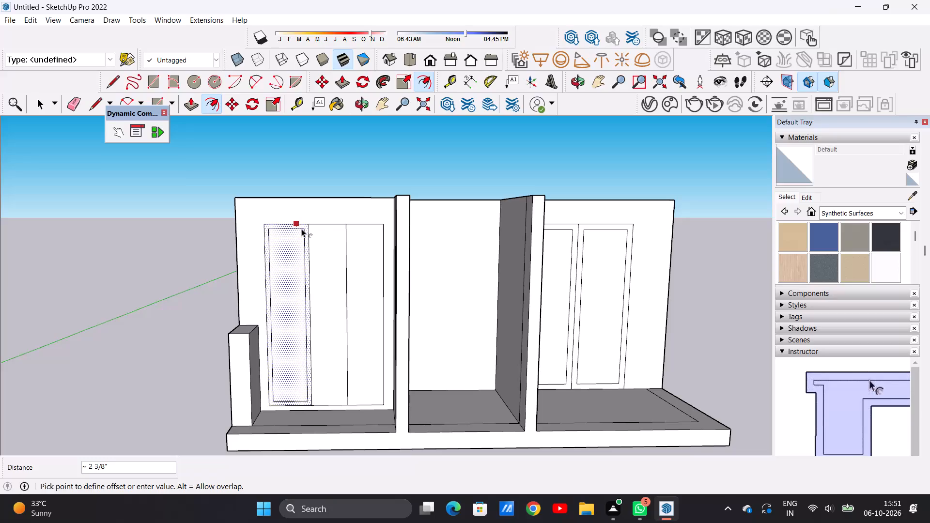
pyautogui.click(304, 227)
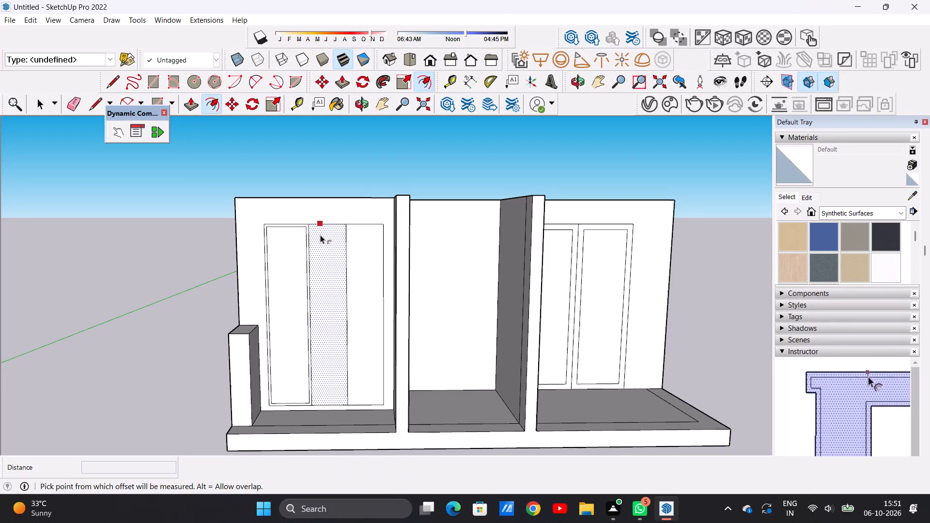
pyautogui.doubleClick(320, 235)
pyautogui.doubleClick(356, 247)
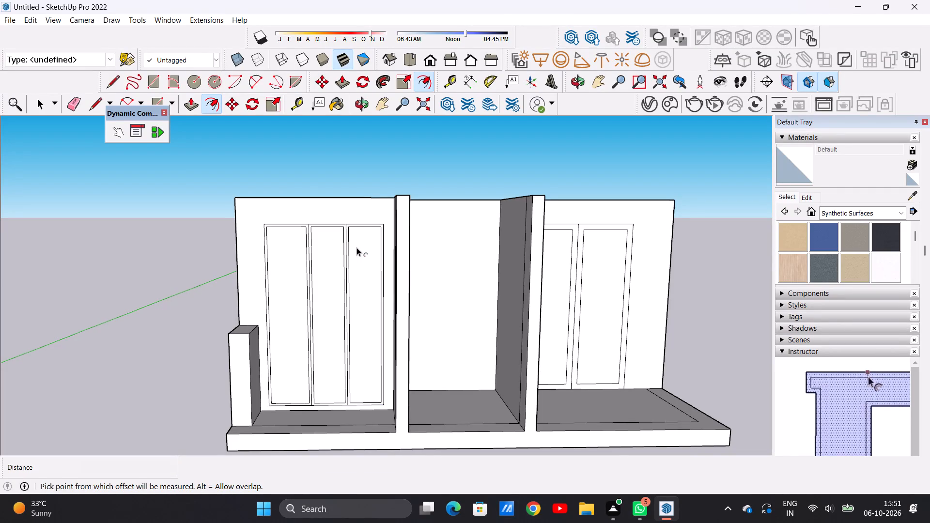
pyautogui.press('space')
# Examine the three-panel door, the empty middle bay and the double door from the open side at different distances.
pyautogui.scroll(-11, 323, 254)
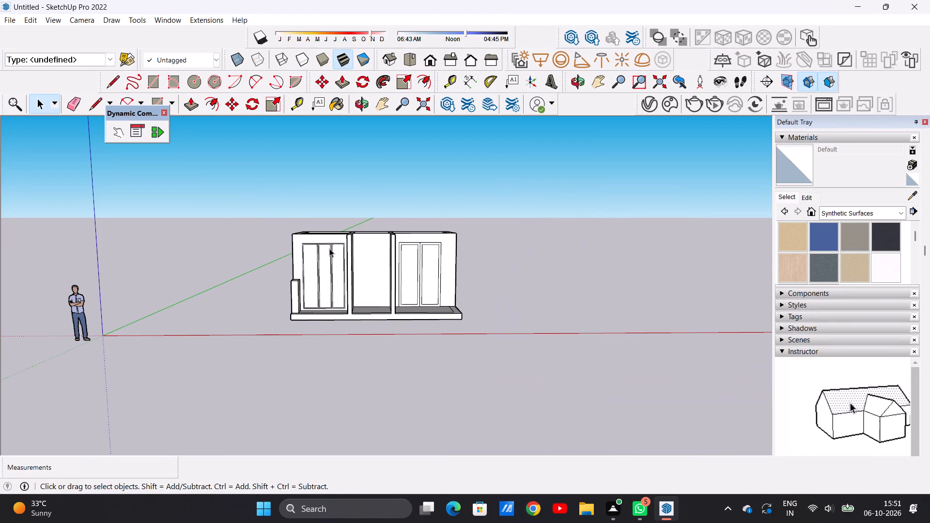
pyautogui.scroll(-2, 318, 247)
pyautogui.scroll(3, 346, 259)
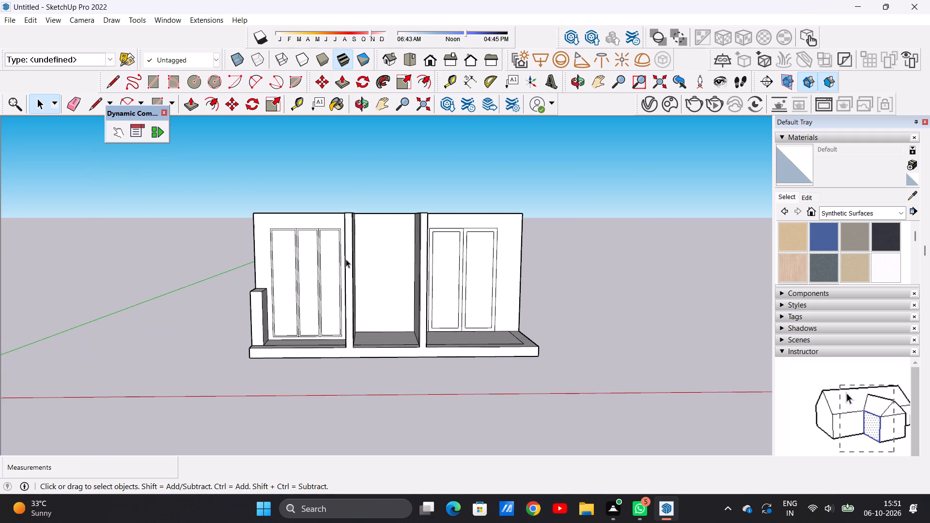
pyautogui.scroll(9, 346, 259)
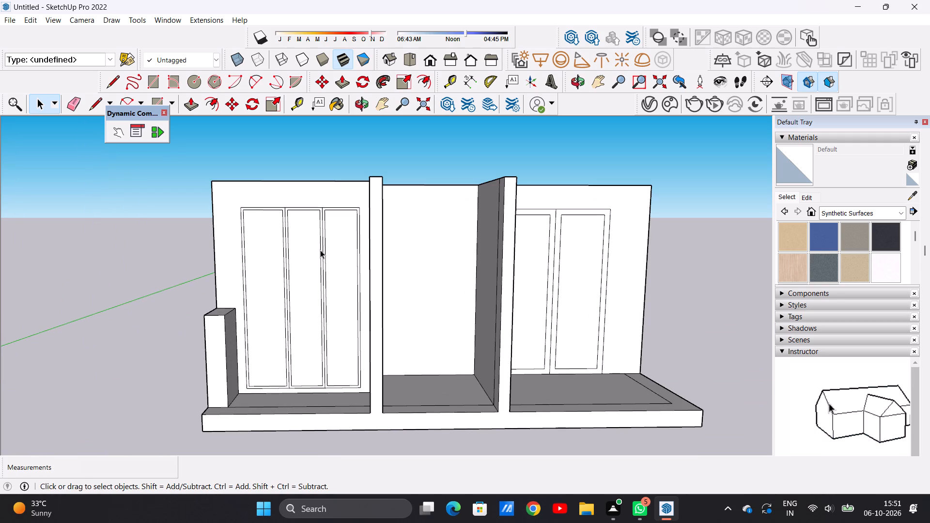
pyautogui.scroll(-9, 320, 250)
pyautogui.scroll(5, 373, 225)
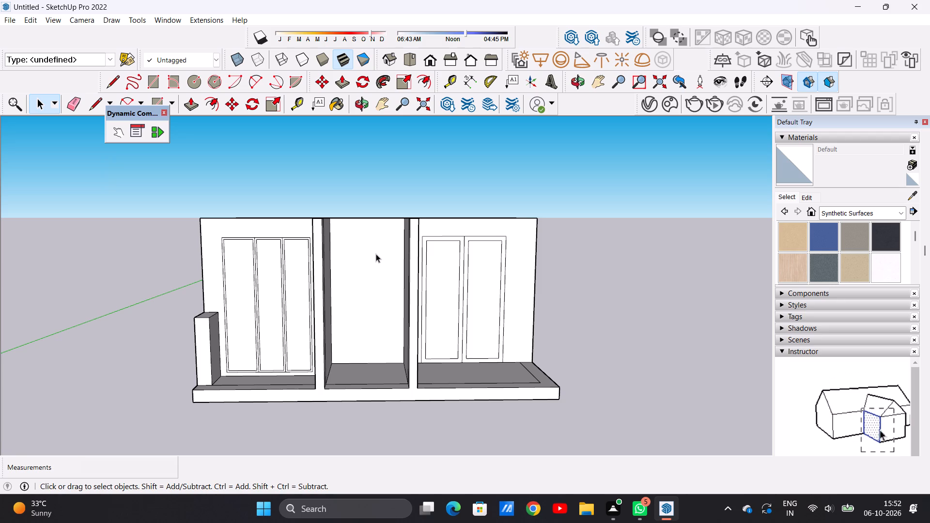
pyautogui.scroll(-3, 325, 240)
pyautogui.scroll(5, 350, 244)
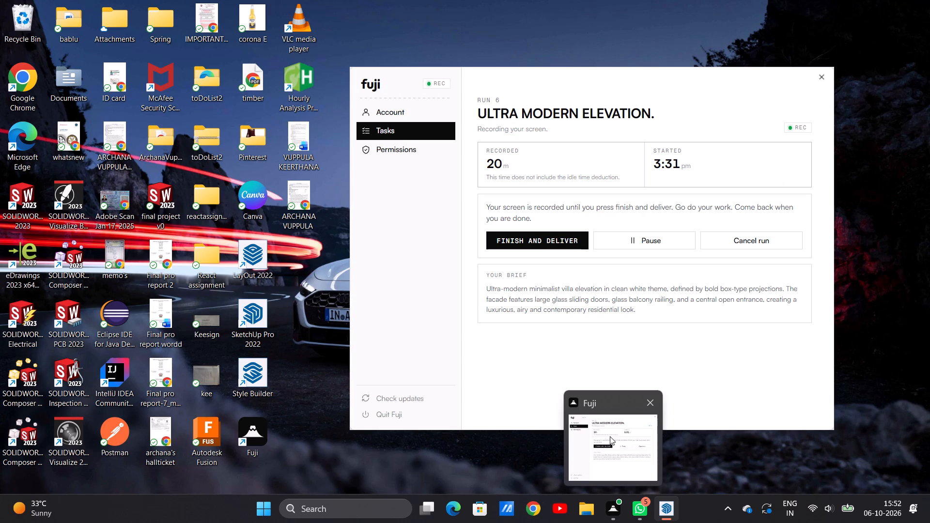
pyautogui.click(653, 434)
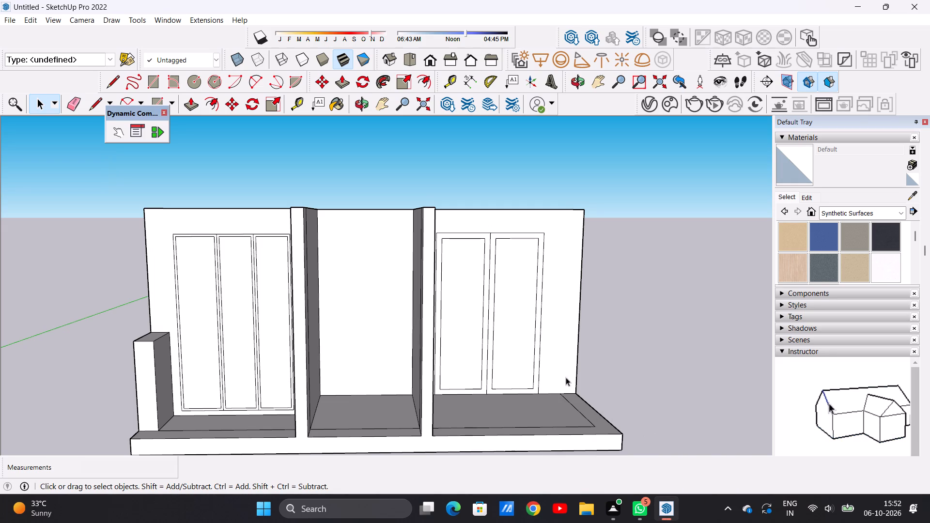
# Examine the villa's door elevation, projections and open-topped rooms from the front and from above at different distances.
pyautogui.scroll(-8, 357, 304)
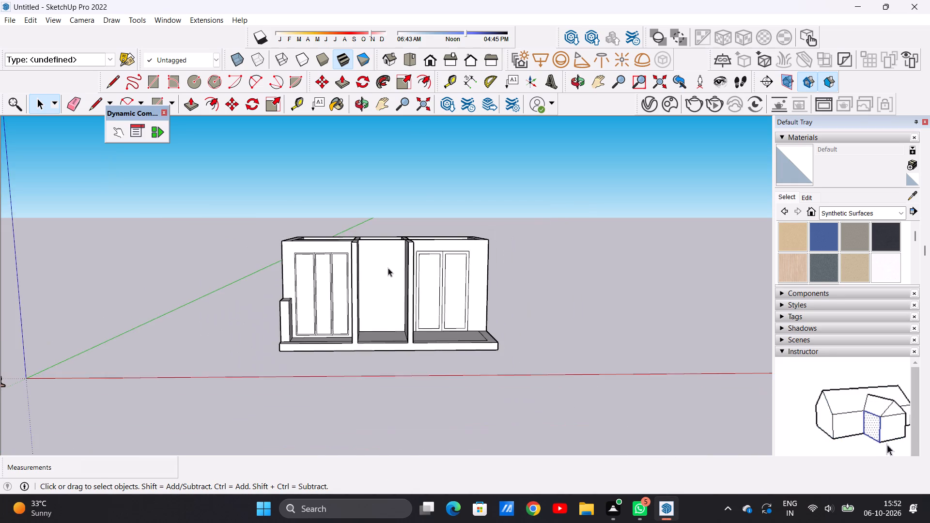
pyautogui.scroll(4, 365, 281)
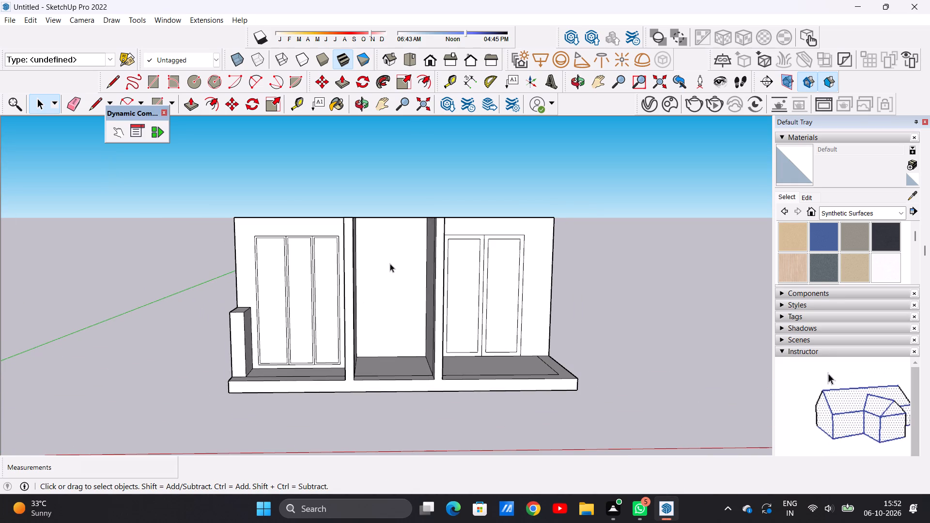
pyautogui.scroll(1, 390, 263)
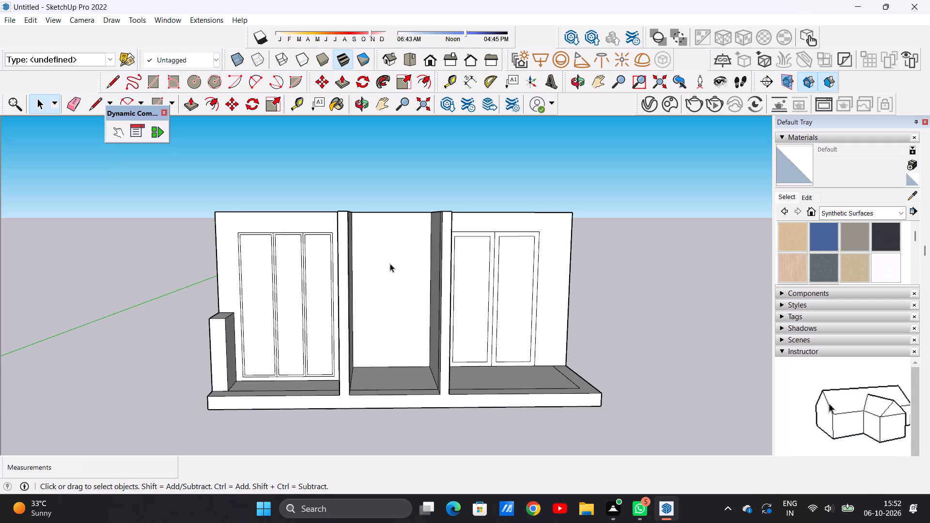
pyautogui.scroll(-9, 390, 263)
pyautogui.scroll(5, 438, 255)
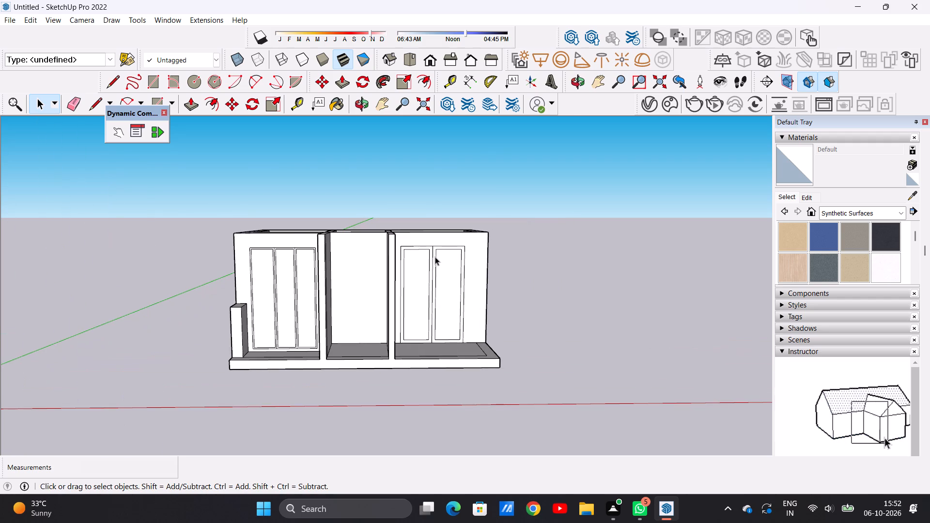
pyautogui.scroll(-2, 319, 205)
pyautogui.scroll(5, 341, 214)
pyautogui.moveTo(361, 201); pyautogui.dragTo(363, 276, button='middle')
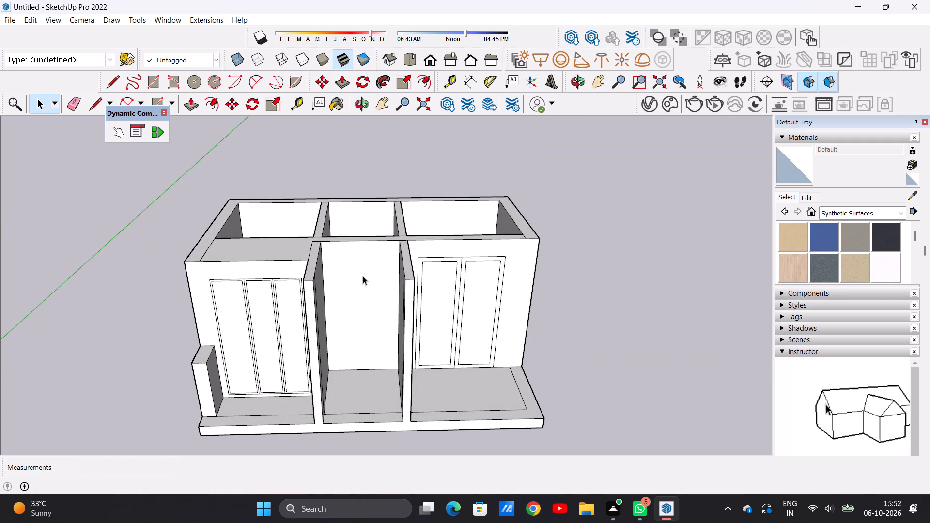
pyautogui.scroll(-6, 367, 250)
pyautogui.moveTo(370, 236); pyautogui.dragTo(341, 314, button='middle')
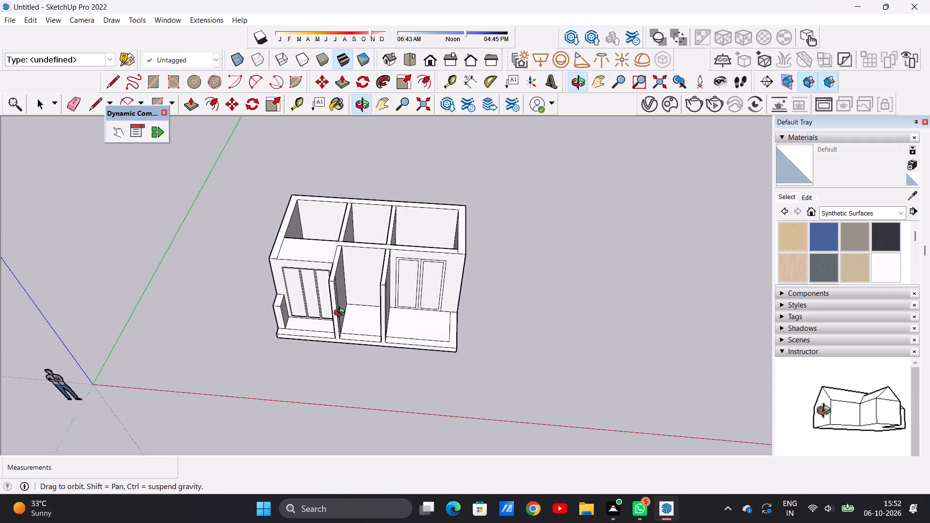
pyautogui.moveTo(341, 314); pyautogui.dragTo(341, 325, button='middle')
pyautogui.middleClick(341, 325)
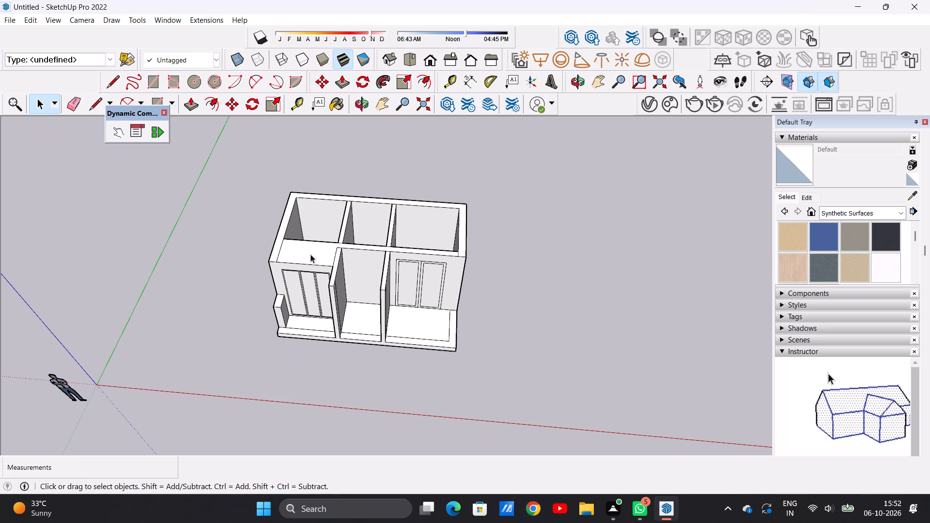
pyautogui.scroll(-2, 310, 254)
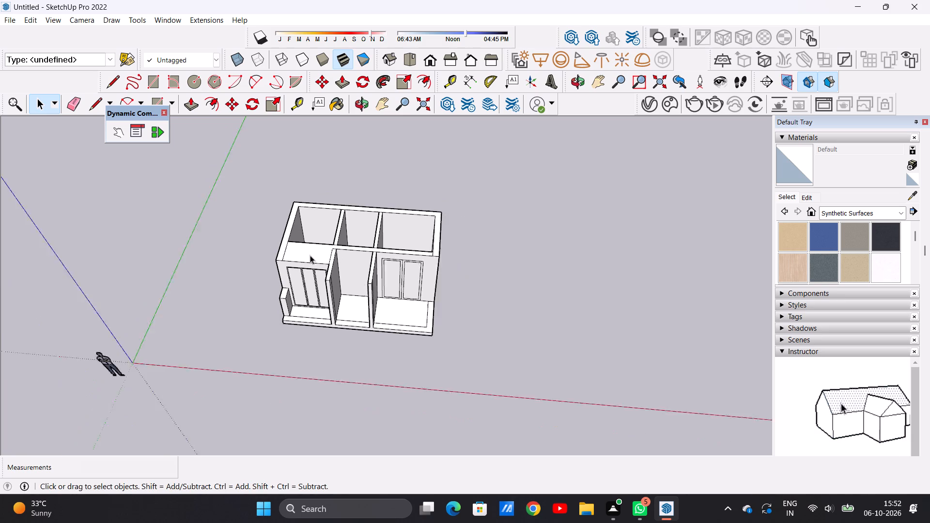
pyautogui.scroll(-2, 310, 255)
pyautogui.moveTo(338, 281); pyautogui.dragTo(367, 272, button='middle')
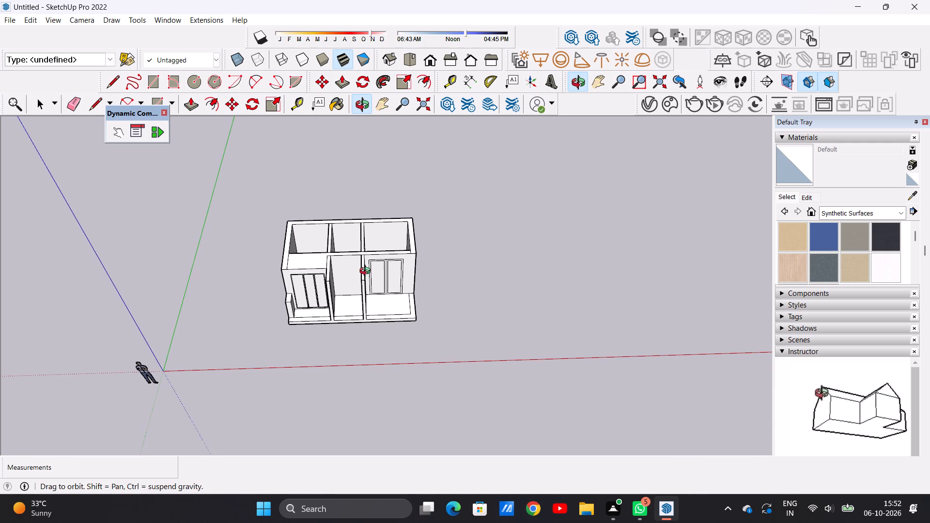
pyautogui.moveTo(367, 272); pyautogui.dragTo(367, 272, button='middle')
pyautogui.scroll(5, 350, 288)
pyautogui.moveTo(347, 290); pyautogui.dragTo(357, 209, button='middle')
pyautogui.scroll(6, 350, 255)
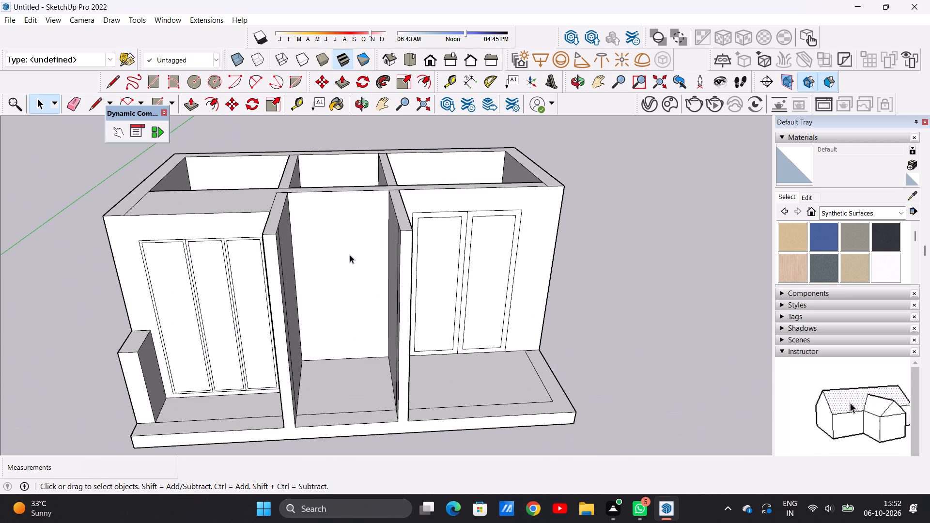
pyautogui.scroll(-8, 350, 255)
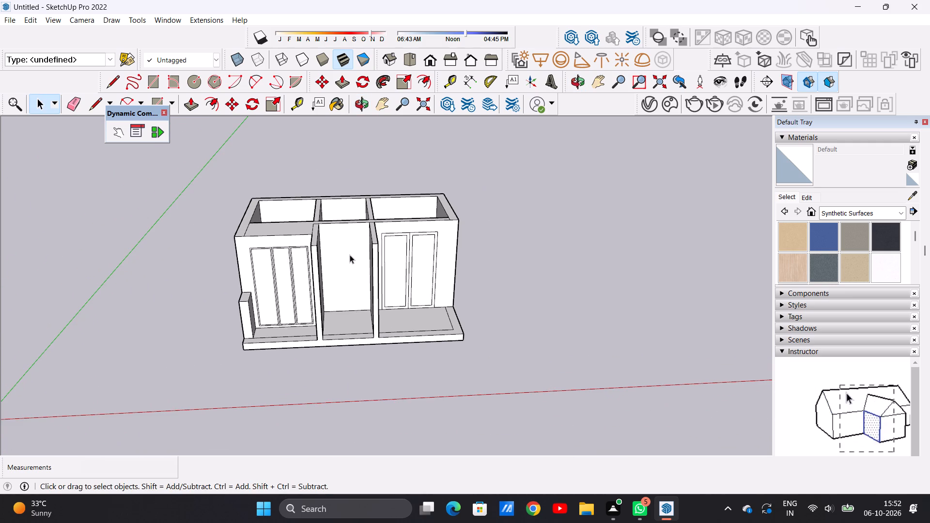
pyautogui.scroll(-8, 350, 255)
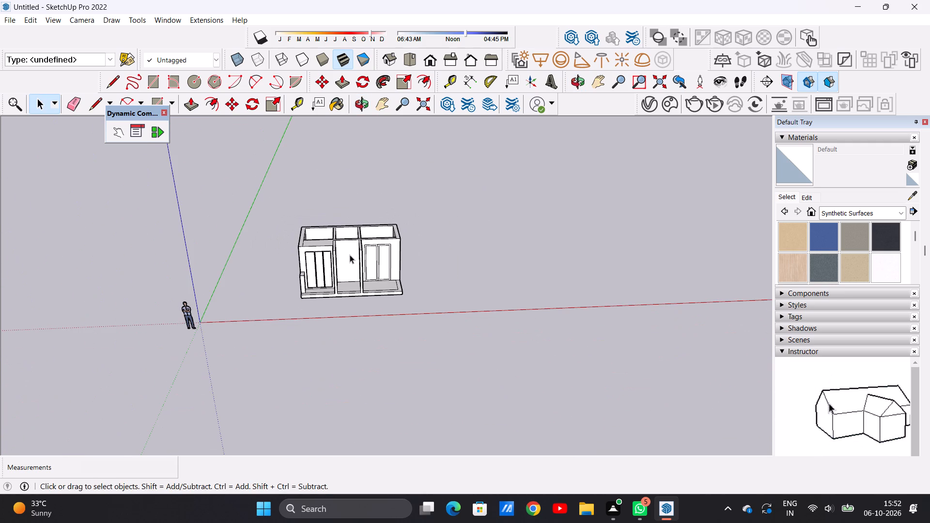
pyautogui.moveTo(336, 268); pyautogui.dragTo(306, 331, button='middle')
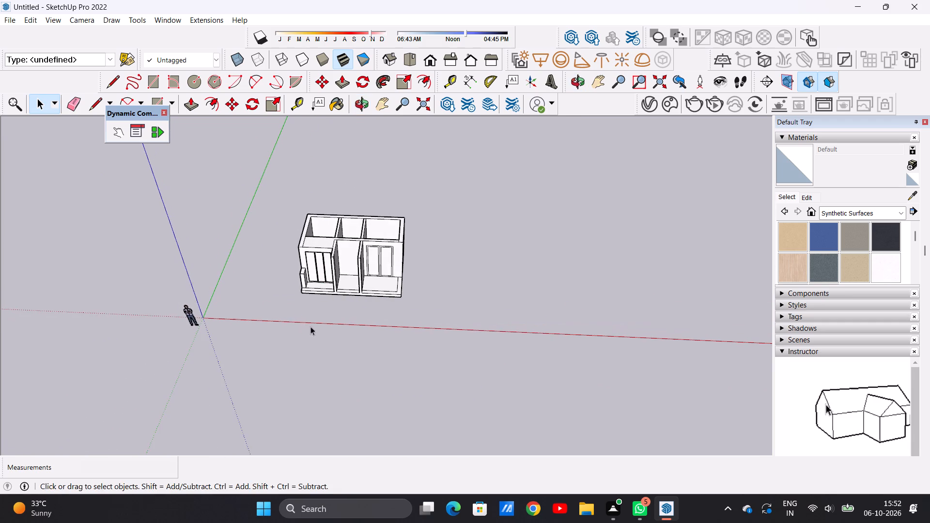
pyautogui.scroll(13, 318, 220)
pyautogui.scroll(3, 309, 271)
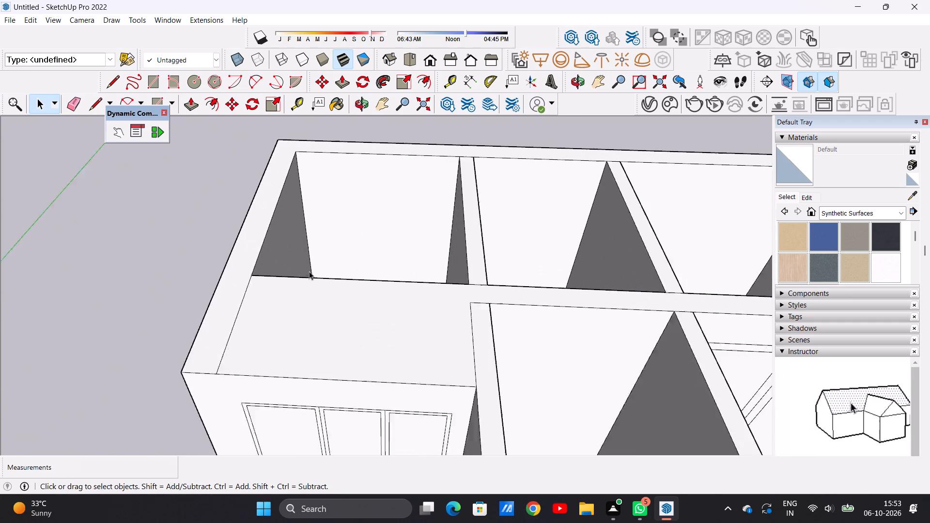
pyautogui.scroll(3, 309, 271)
pyautogui.scroll(-17, 309, 271)
pyautogui.moveTo(323, 308); pyautogui.dragTo(332, 301, button='middle')
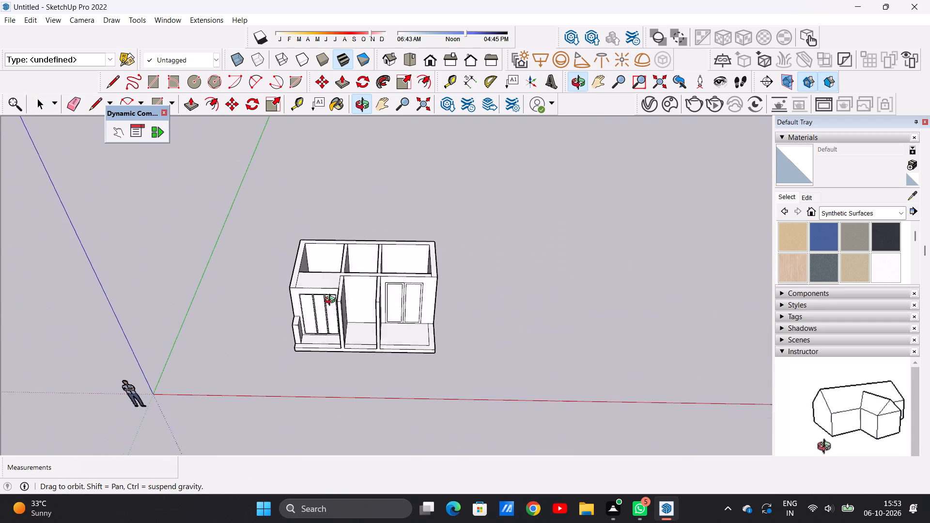
pyautogui.moveTo(332, 301); pyautogui.dragTo(353, 223, button='middle')
pyautogui.scroll(4, 334, 297)
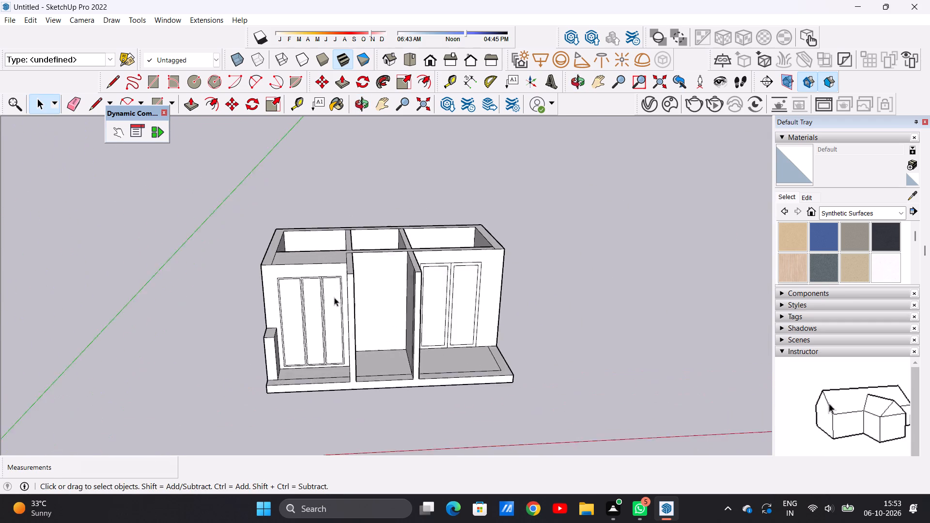
pyautogui.scroll(2, 334, 297)
pyautogui.scroll(-7, 319, 290)
pyautogui.scroll(4, 328, 269)
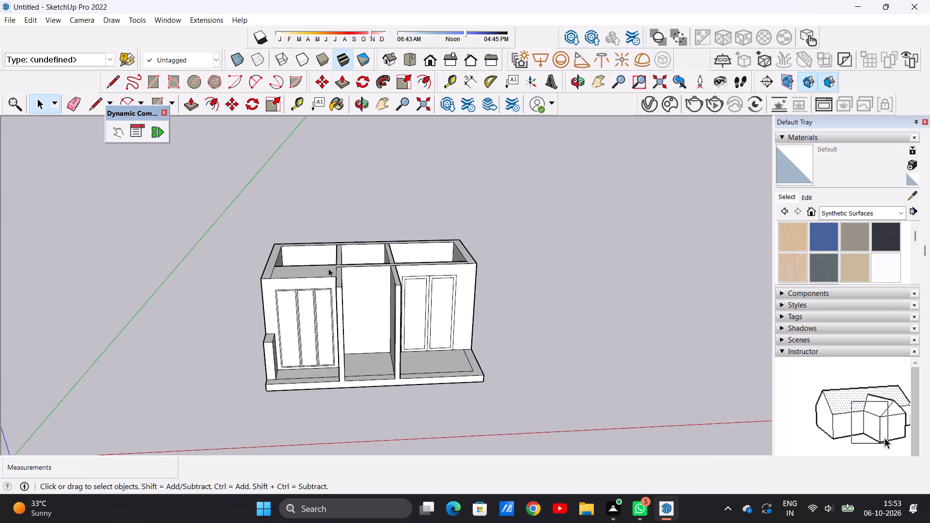
pyautogui.scroll(6, 328, 268)
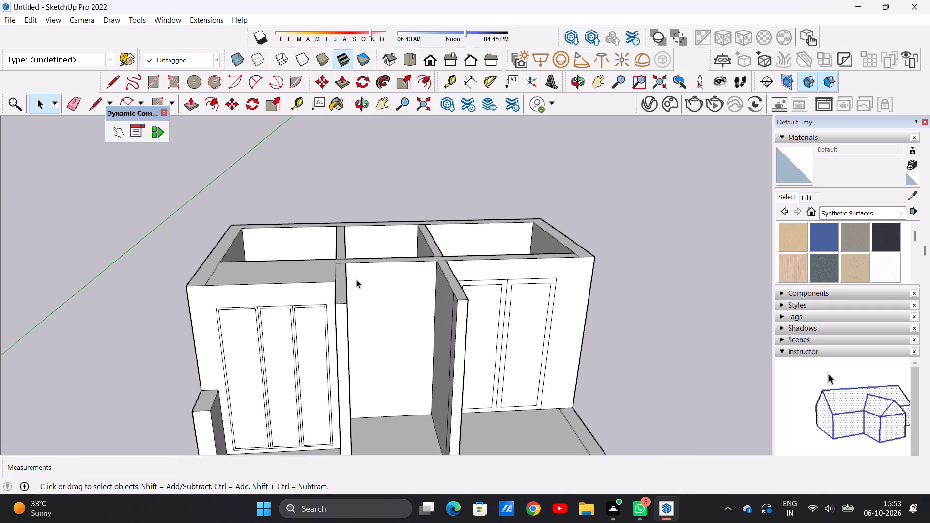
pyautogui.scroll(2, 356, 279)
pyautogui.scroll(-8, 329, 273)
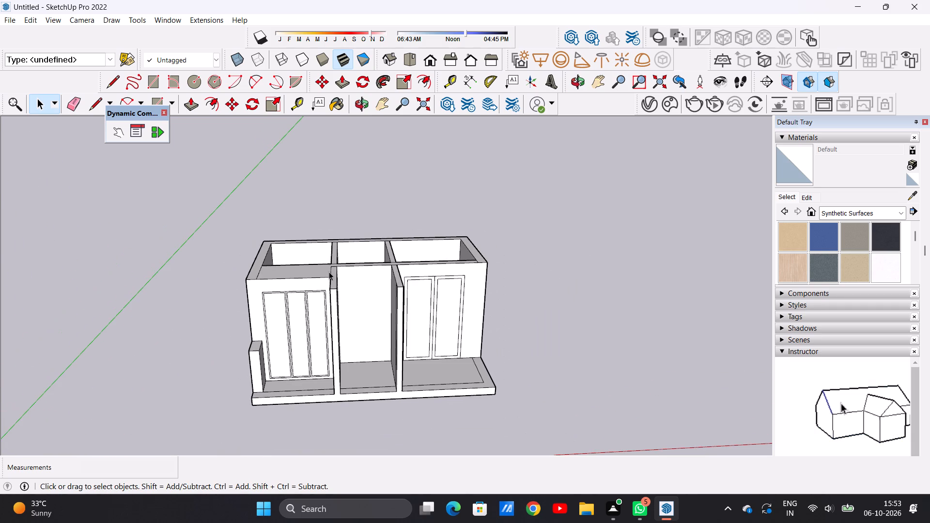
pyautogui.moveTo(335, 243); pyautogui.dragTo(312, 299, button='middle')
pyautogui.scroll(-1, 312, 296)
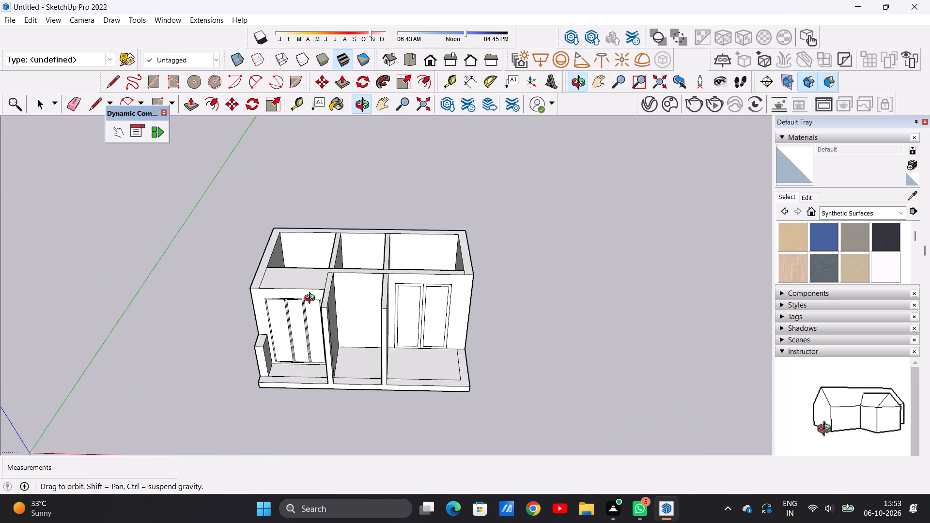
pyautogui.moveTo(312, 299); pyautogui.dragTo(325, 321, button='middle')
pyautogui.moveTo(285, 305); pyautogui.dragTo(269, 374, button='middle')
pyautogui.scroll(3, 321, 255)
pyautogui.scroll(-1, 319, 256)
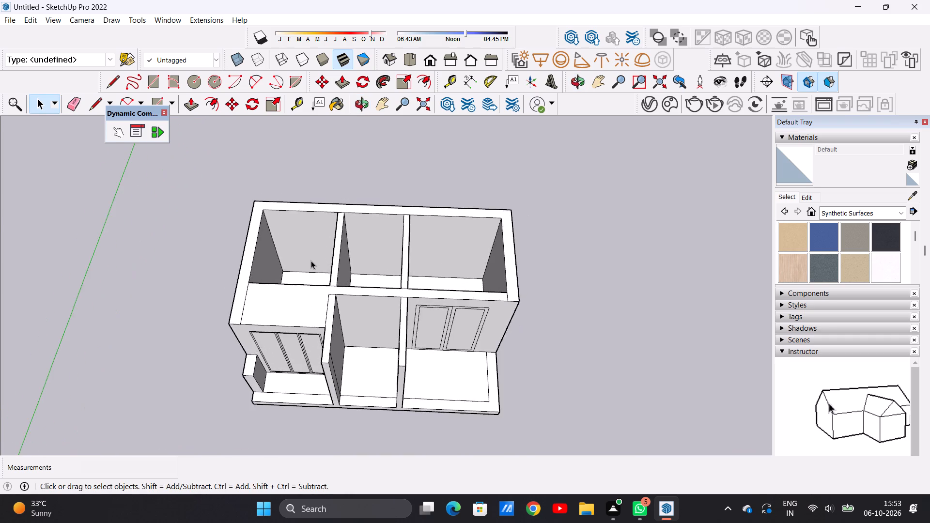
# Copy the floor face of the rear room behind the three-panel door up 10' to close the wall tops.
pyautogui.scroll(11, 303, 273)
pyautogui.doubleClick(300, 277)
pyautogui.scroll(-11, 315, 266)
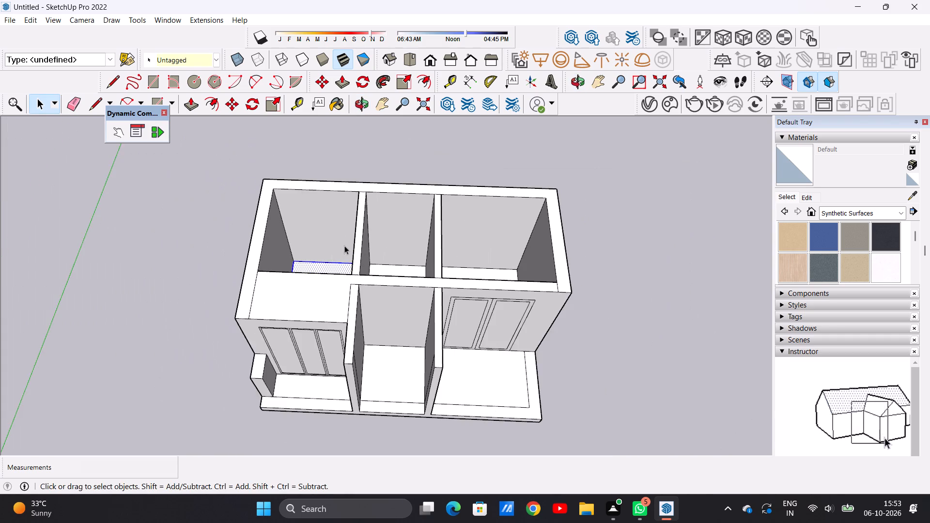
pyautogui.moveTo(344, 246); pyautogui.dragTo(342, 328, button='middle')
pyautogui.scroll(6, 311, 236)
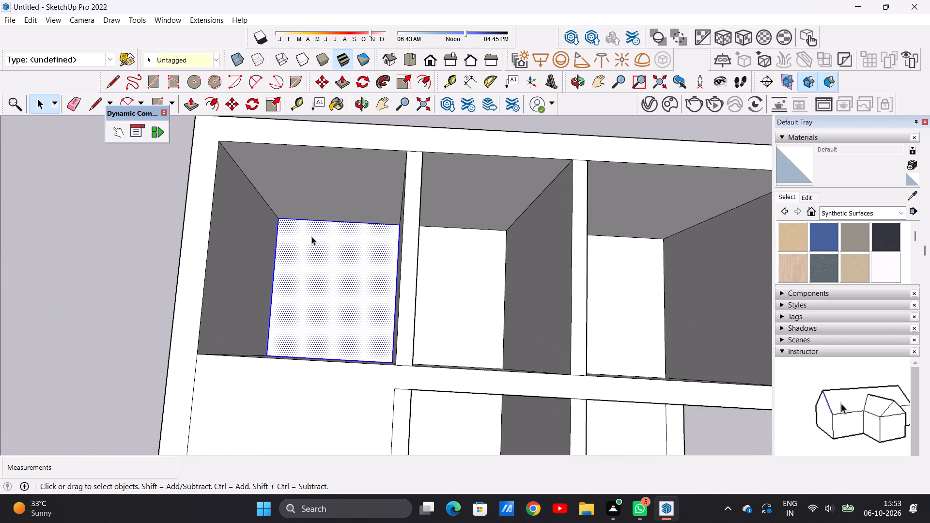
pyautogui.press('m')
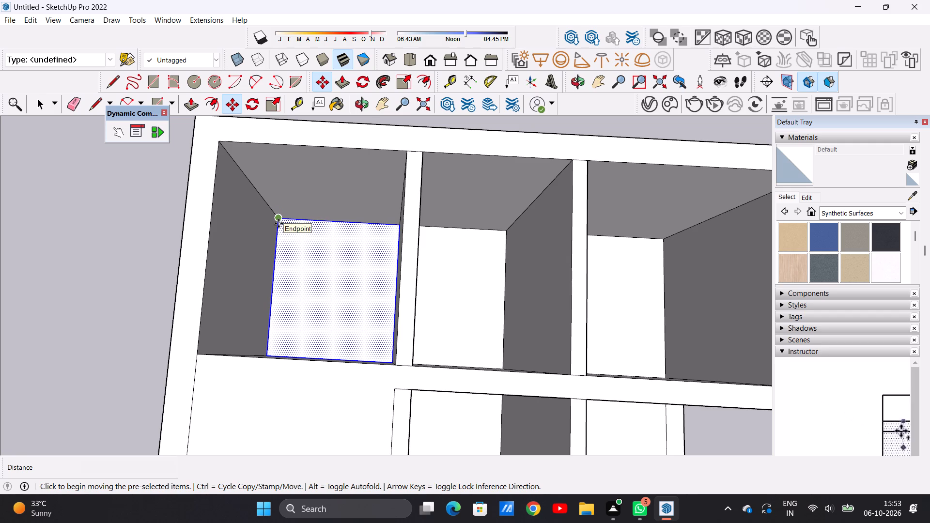
pyautogui.click(279, 223)
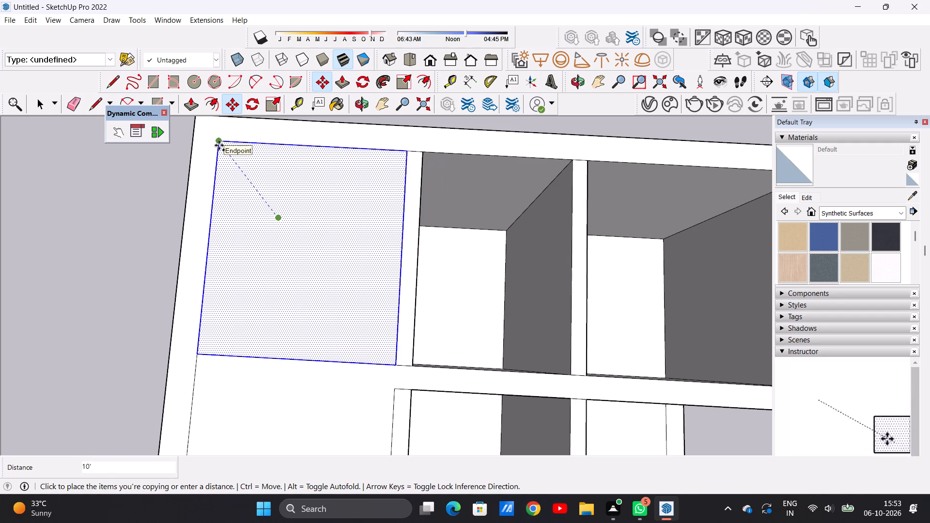
pyautogui.click(219, 145)
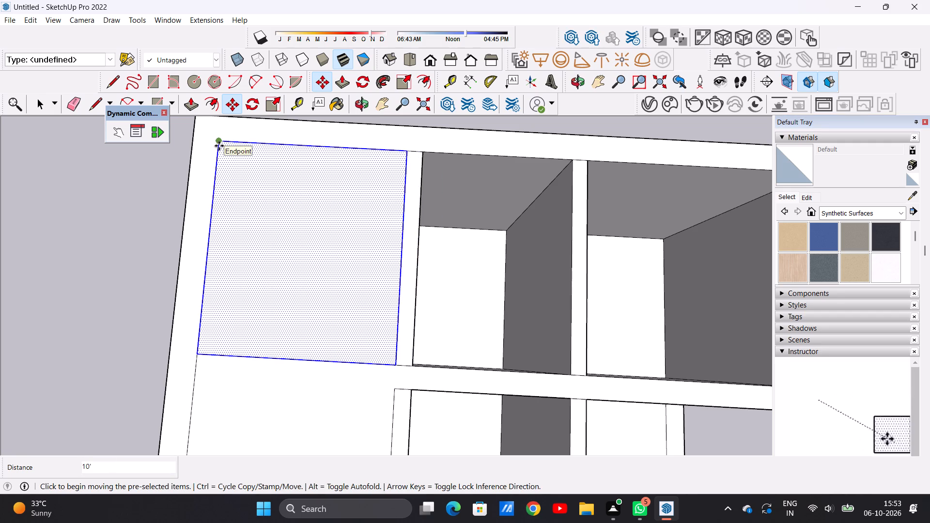
pyautogui.press('space')
# Copy the middle rear room's floor face up 10' to the inner top corner of its walls.
pyautogui.tripleClick(458, 264)
pyautogui.scroll(-4, 409, 237)
pyautogui.click(513, 135)
pyautogui.doubleClick(453, 270)
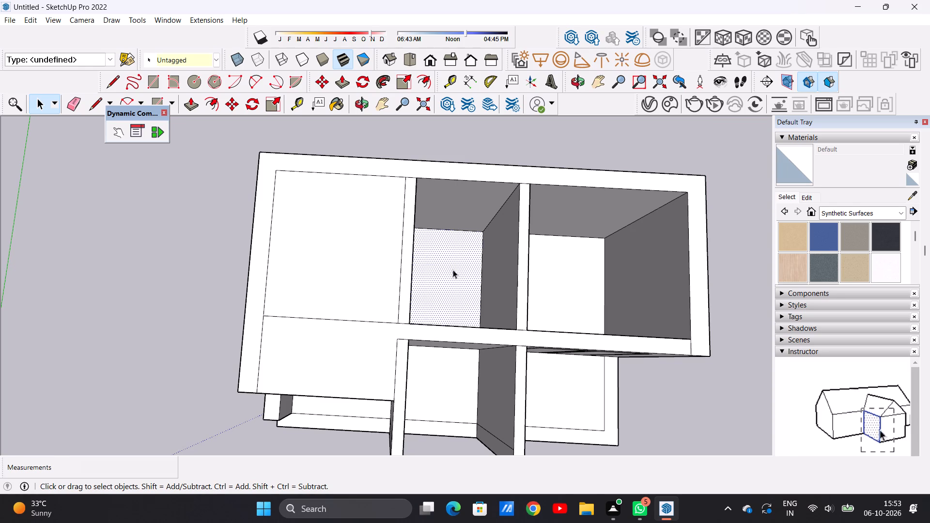
pyautogui.scroll(-6, 379, 241)
pyautogui.scroll(10, 427, 220)
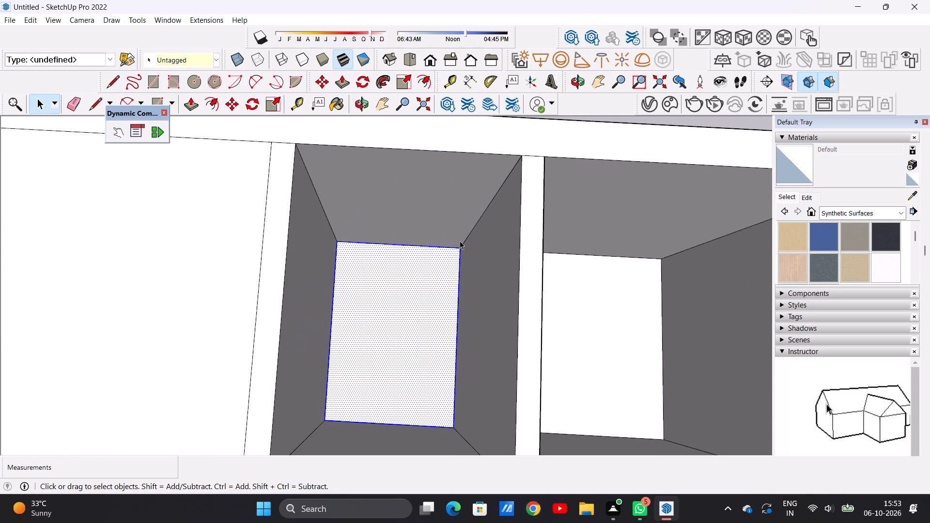
pyautogui.press('m')
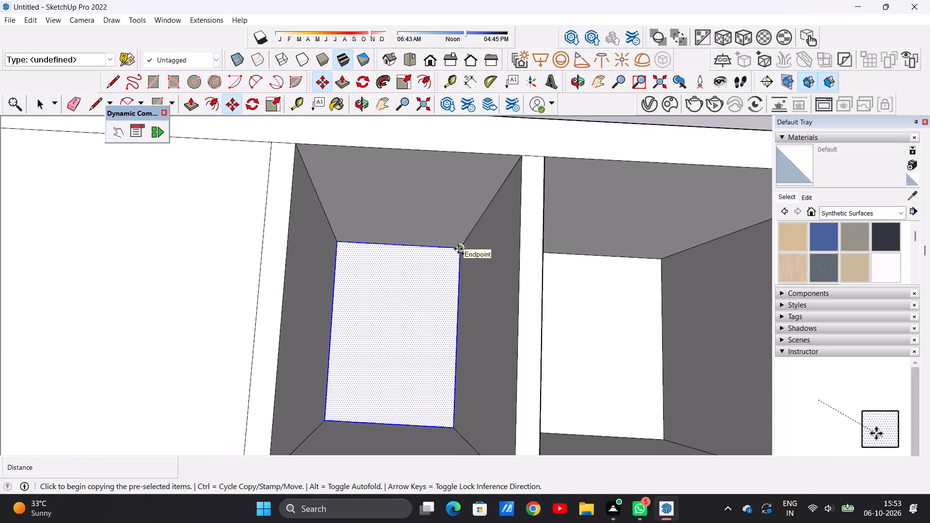
pyautogui.click(458, 249)
pyautogui.click(517, 156)
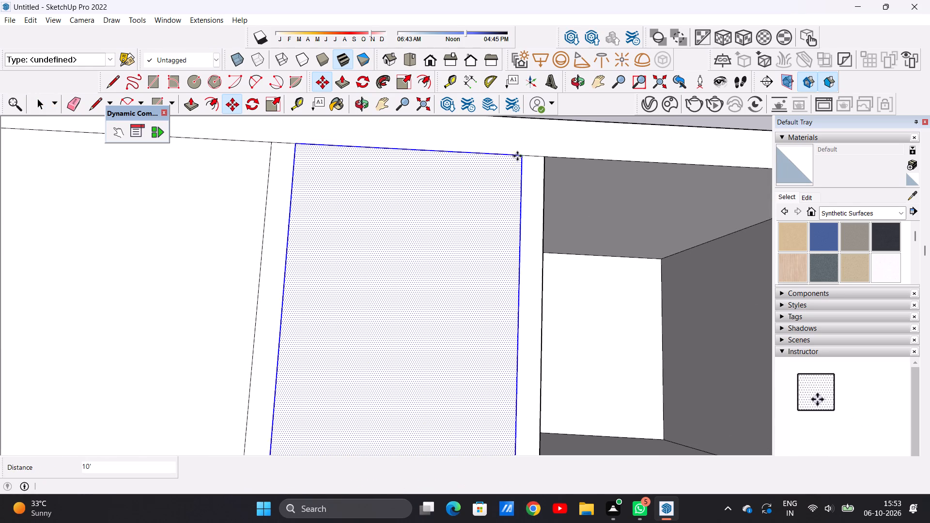
# Copy the floor face of the rear room behind the double door up 10' to close its wall tops.
pyautogui.scroll(-11, 435, 232)
pyautogui.scroll(6, 528, 258)
pyautogui.doubleClick(528, 258)
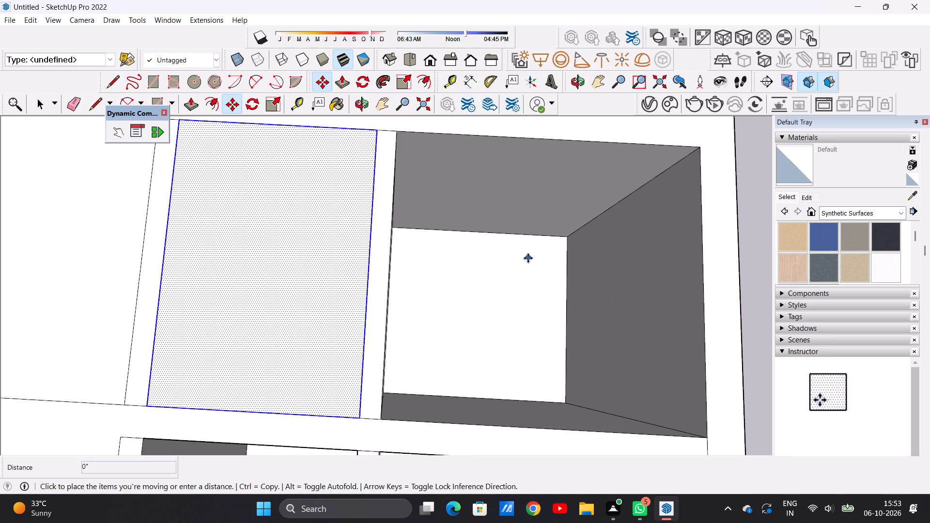
pyautogui.press('space')
pyautogui.doubleClick(516, 282)
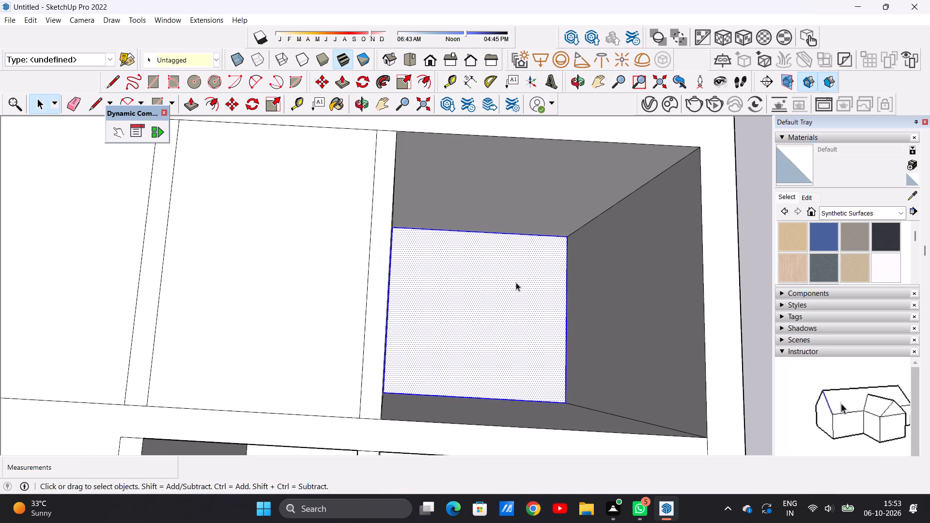
pyautogui.press('m')
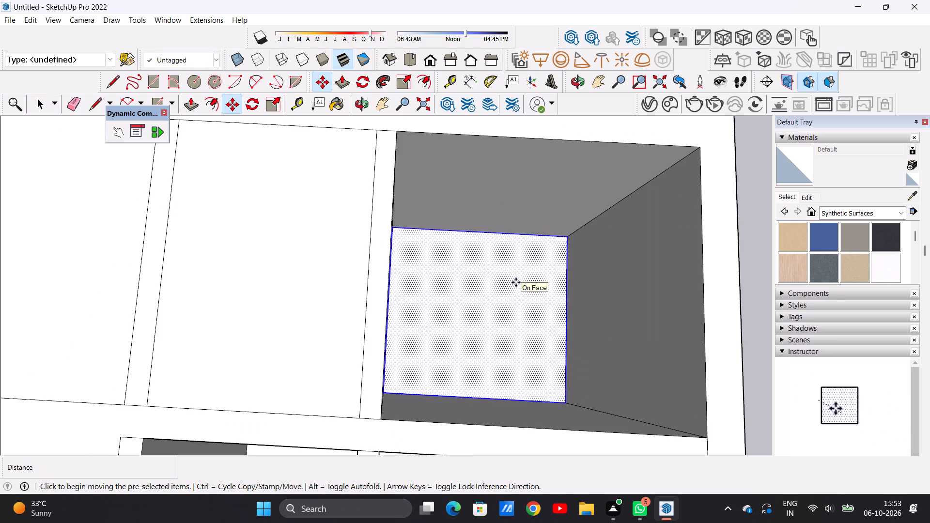
pyautogui.click(564, 237)
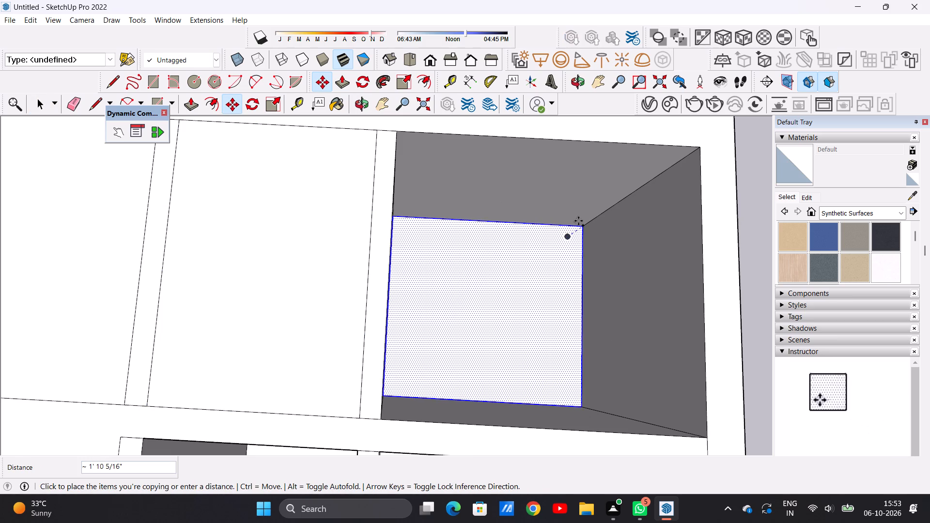
pyautogui.scroll(-8, 578, 221)
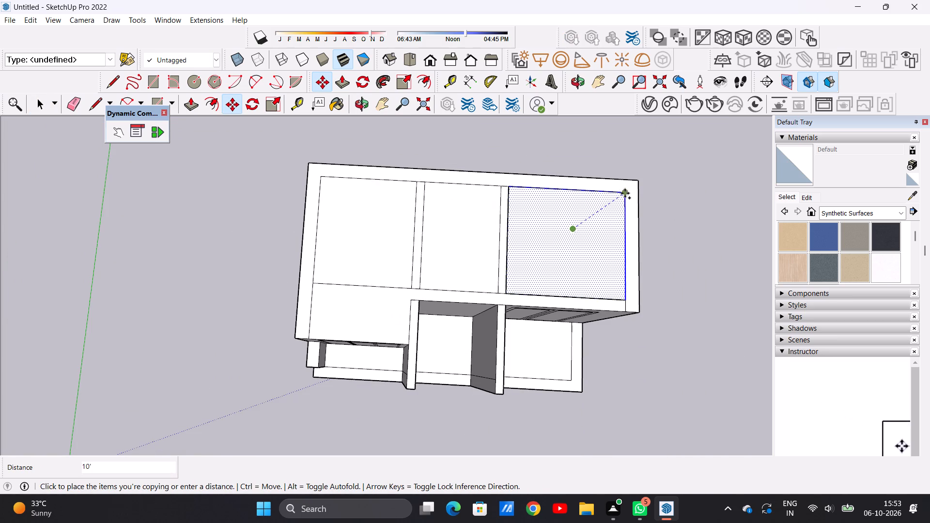
pyautogui.click(624, 194)
pyautogui.press('space')
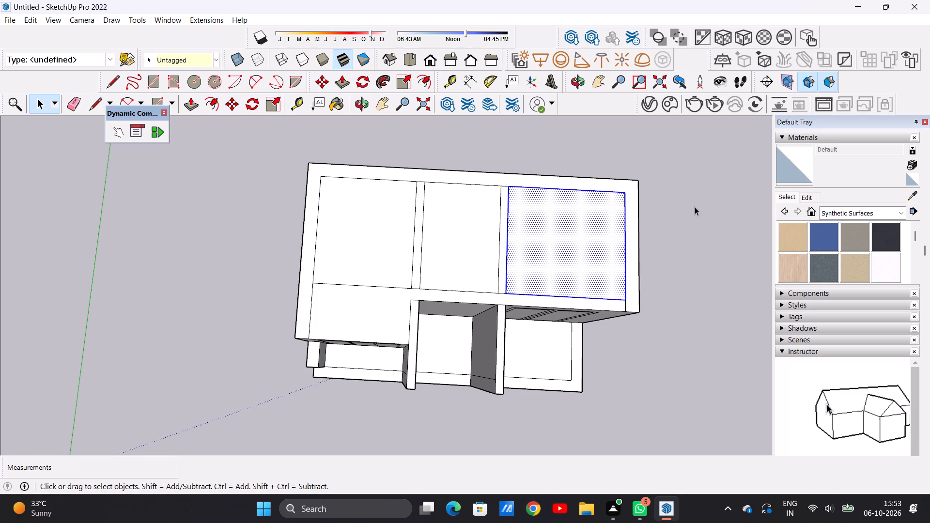
pyautogui.click(695, 207)
# Examine the closed rear roof faces and the door elevation from the front and from above at different distances.
pyautogui.scroll(-4, 402, 251)
pyautogui.moveTo(443, 290); pyautogui.dragTo(445, 148, button='middle')
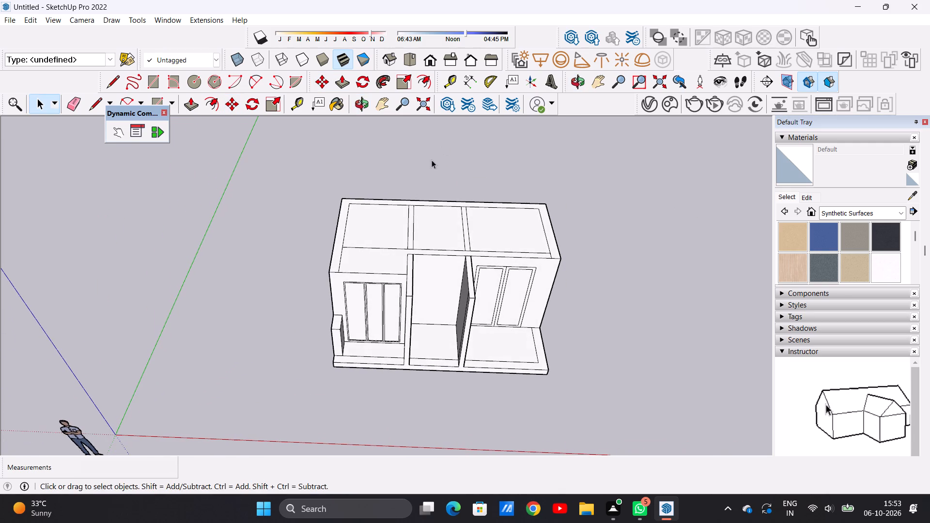
pyautogui.scroll(7, 405, 208)
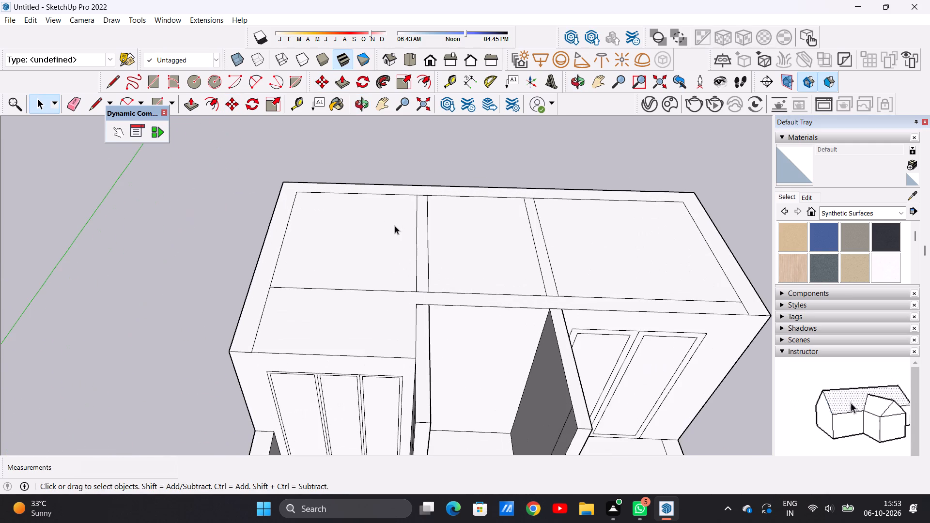
pyautogui.scroll(-5, 395, 226)
pyautogui.moveTo(414, 279); pyautogui.dragTo(410, 215, button='middle')
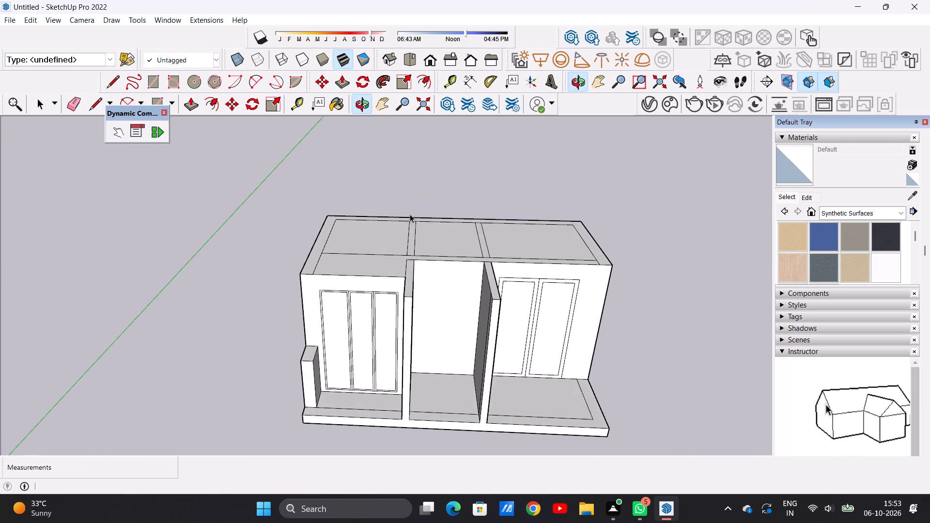
pyautogui.scroll(6, 386, 250)
pyautogui.scroll(-5, 386, 252)
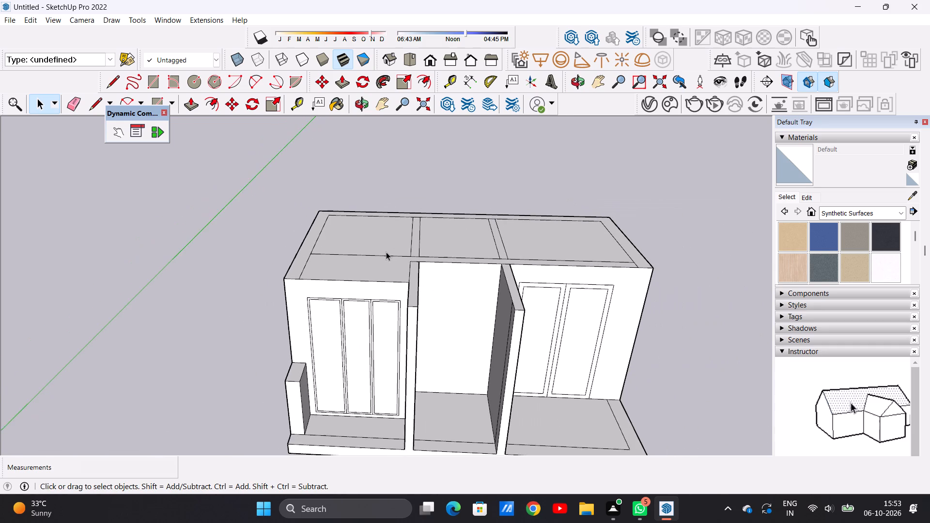
pyautogui.scroll(-8, 386, 252)
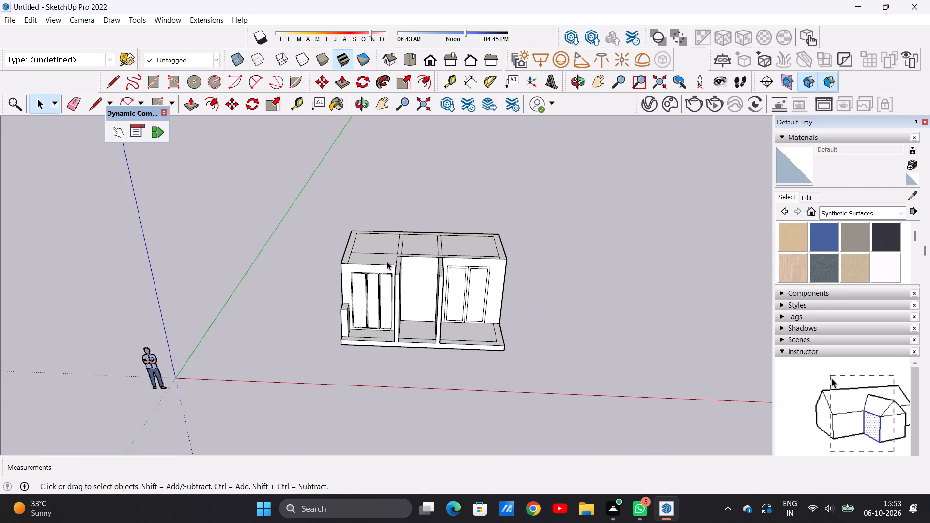
pyautogui.moveTo(415, 280); pyautogui.dragTo(418, 366, button='middle')
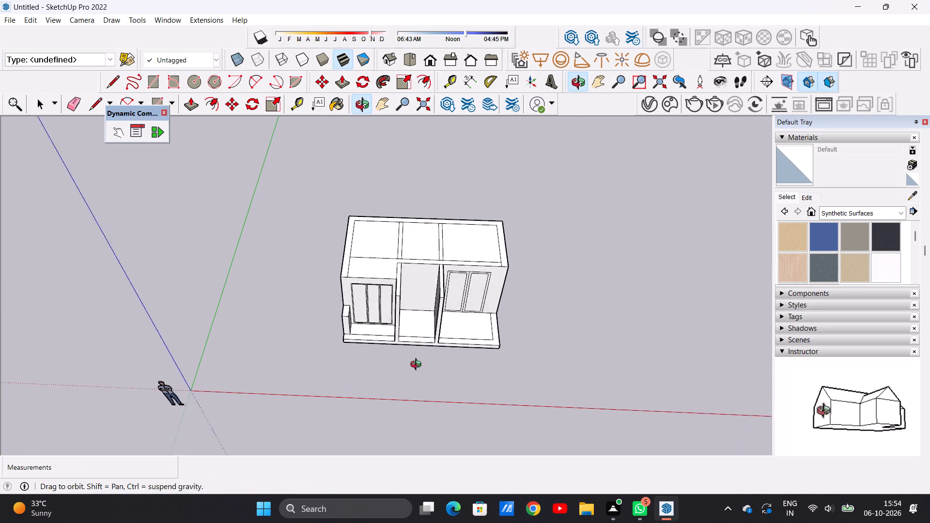
pyautogui.moveTo(418, 366); pyautogui.dragTo(412, 400, button='middle')
pyautogui.moveTo(420, 316); pyautogui.dragTo(406, 387, button='middle')
# Copy the floor face of the open middle bay between the two projecting partitions up 10' to their top edges.
pyautogui.scroll(4, 404, 319)
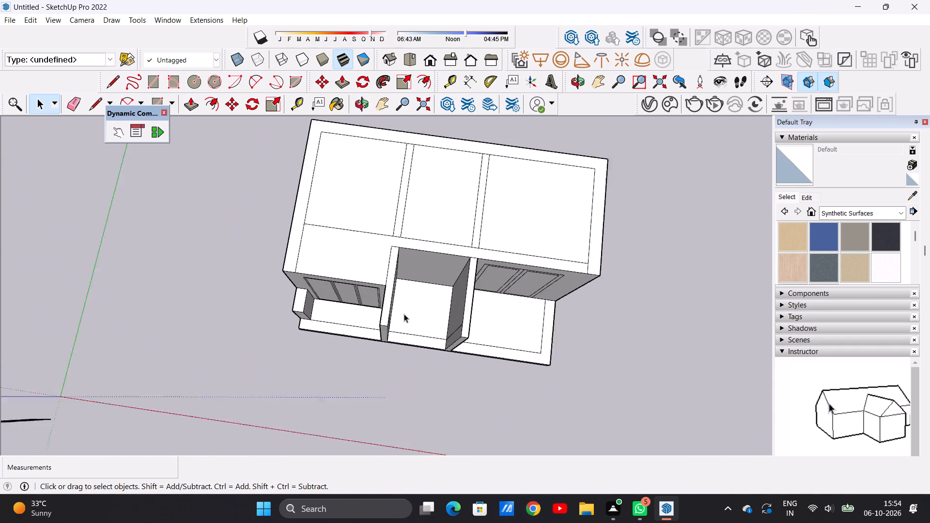
pyautogui.scroll(6, 404, 314)
pyautogui.click(412, 305)
pyautogui.click(412, 305)
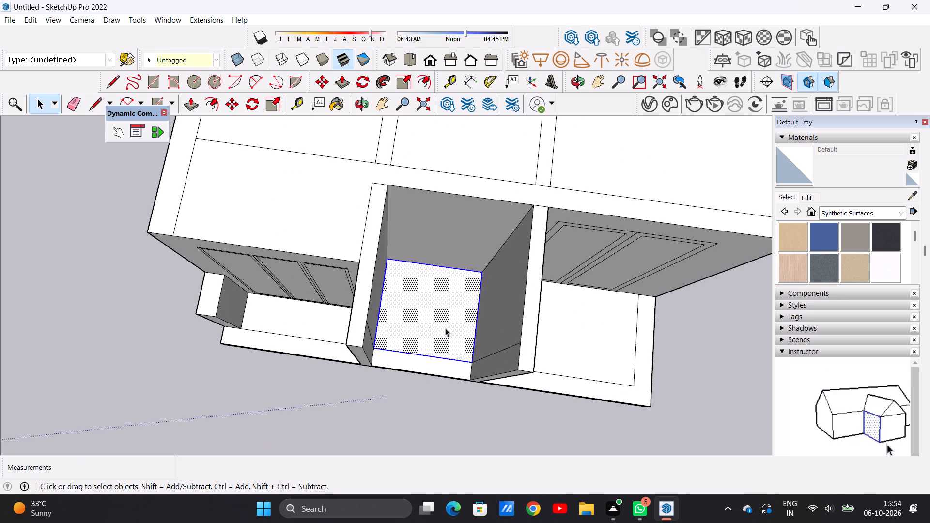
pyautogui.press('m')
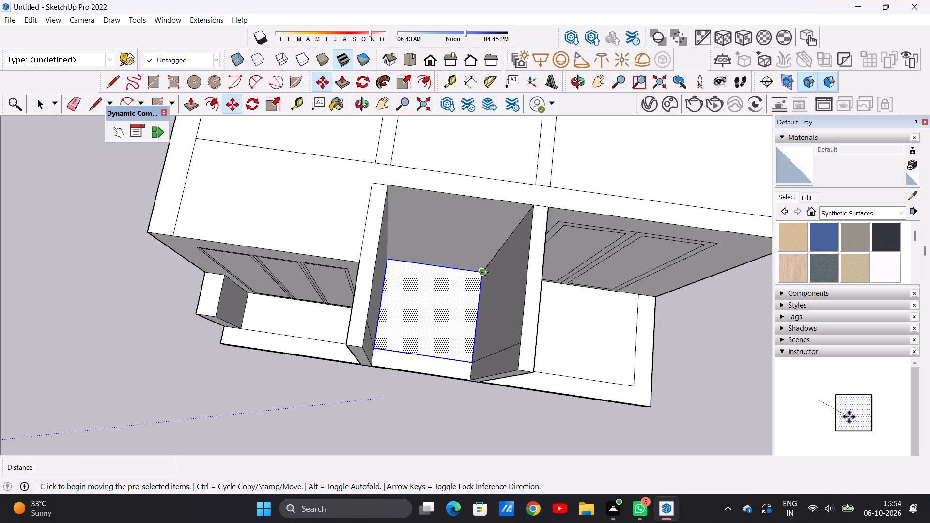
pyautogui.click(485, 272)
pyautogui.click(531, 205)
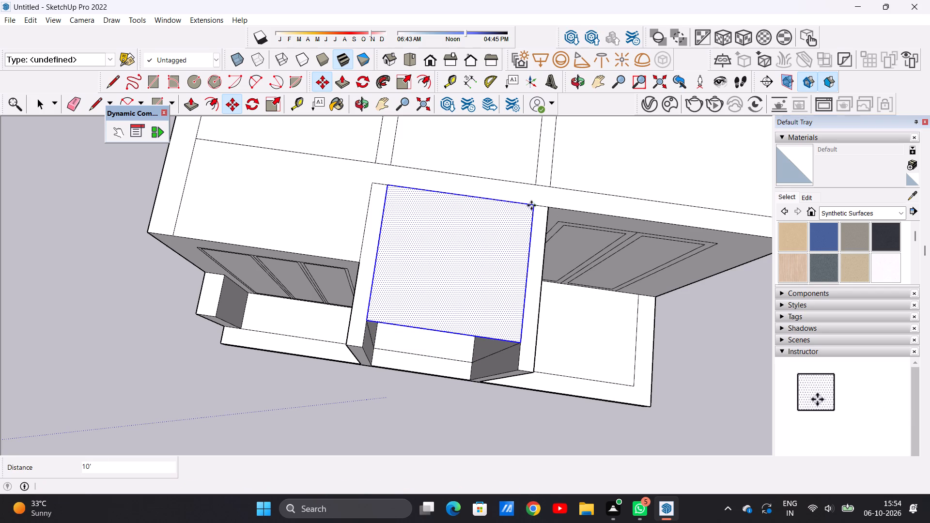
pyautogui.press('space')
# Copy the narrow front strip of the middle bay's floor up 10' to complete the cover between the partitions.
pyautogui.scroll(5, 452, 377)
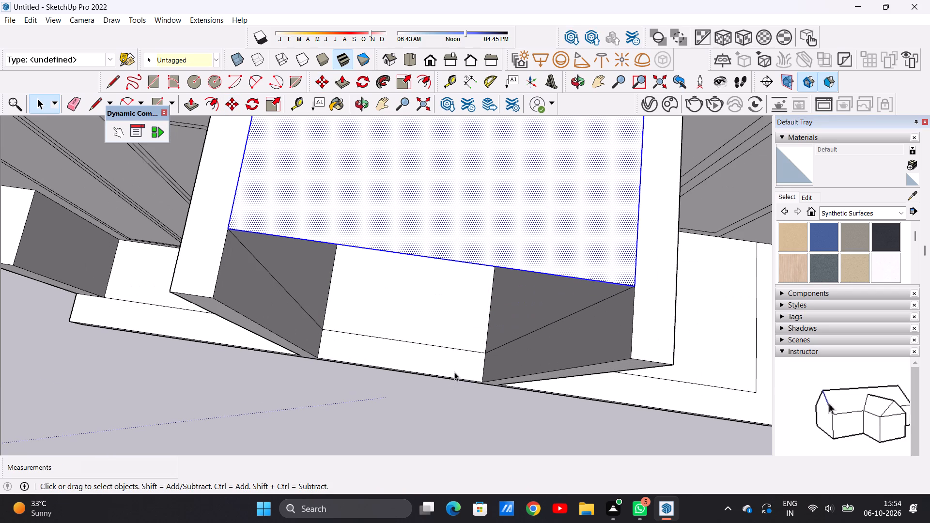
pyautogui.doubleClick(454, 371)
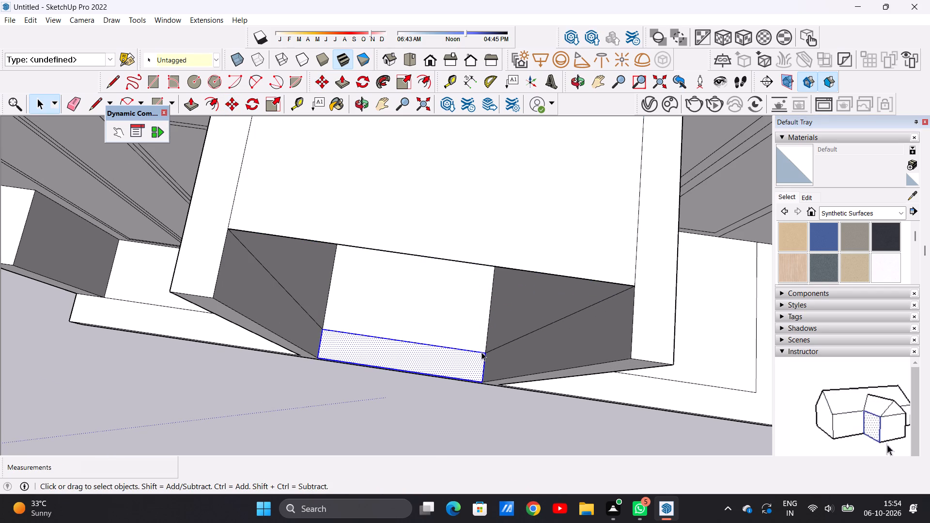
pyautogui.press('m')
pyautogui.click(482, 357)
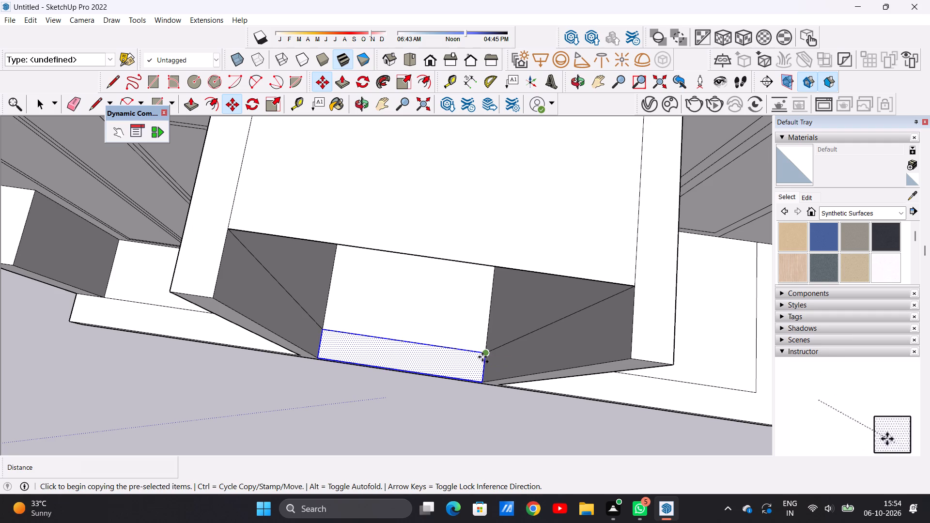
pyautogui.click(634, 290)
pyautogui.press('space')
pyautogui.scroll(-13, 496, 316)
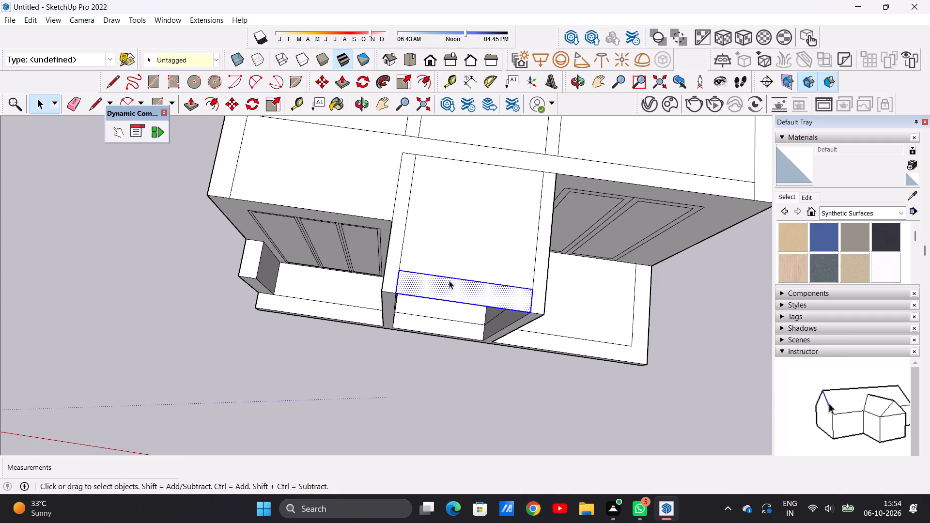
pyautogui.click(416, 389)
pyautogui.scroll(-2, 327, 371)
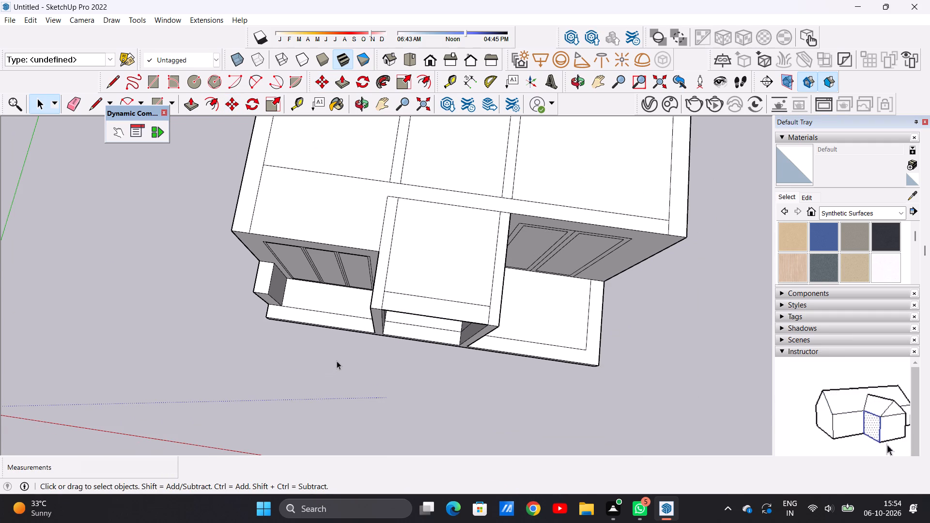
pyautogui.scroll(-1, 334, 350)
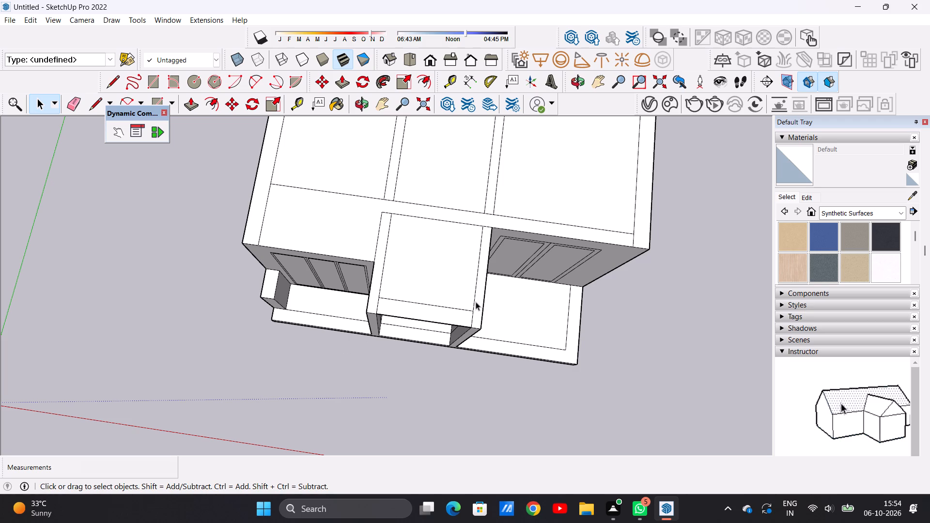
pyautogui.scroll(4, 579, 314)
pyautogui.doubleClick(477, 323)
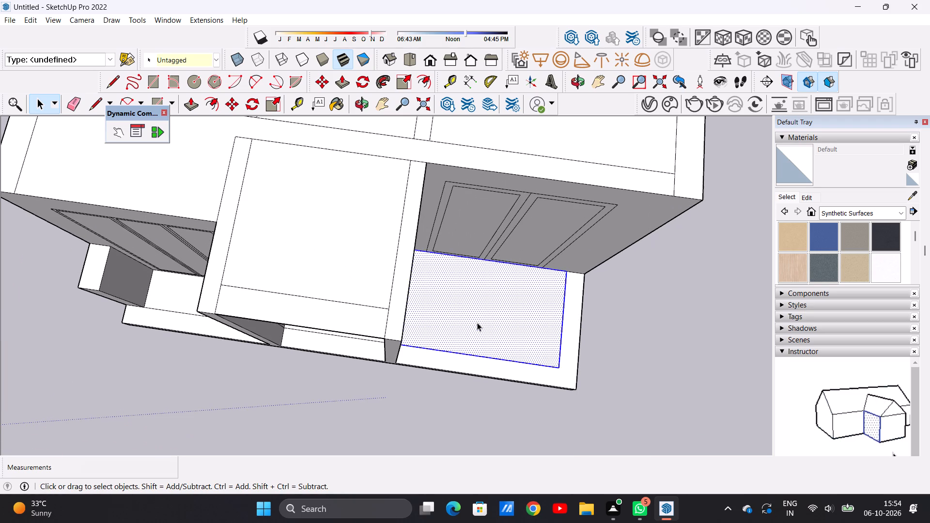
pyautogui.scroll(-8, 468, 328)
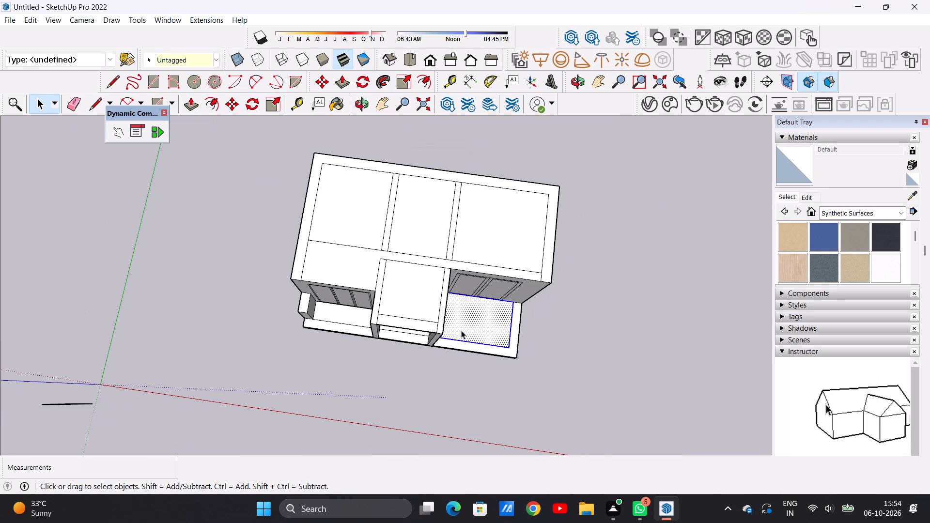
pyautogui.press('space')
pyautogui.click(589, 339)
# Examine the covered middle bay, door walls and roof faces from the front, the side and above.
pyautogui.moveTo(488, 362); pyautogui.dragTo(491, 313, button='middle')
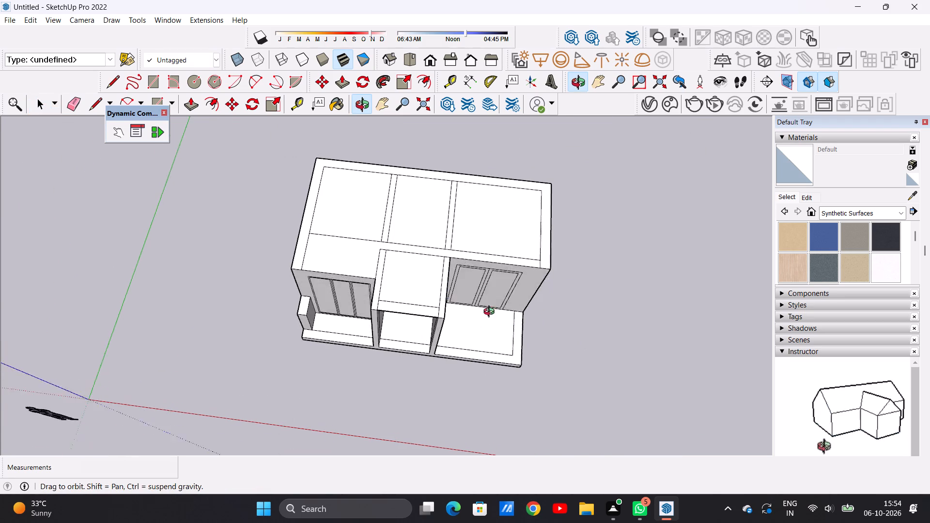
pyautogui.moveTo(491, 313); pyautogui.dragTo(496, 204, button='middle')
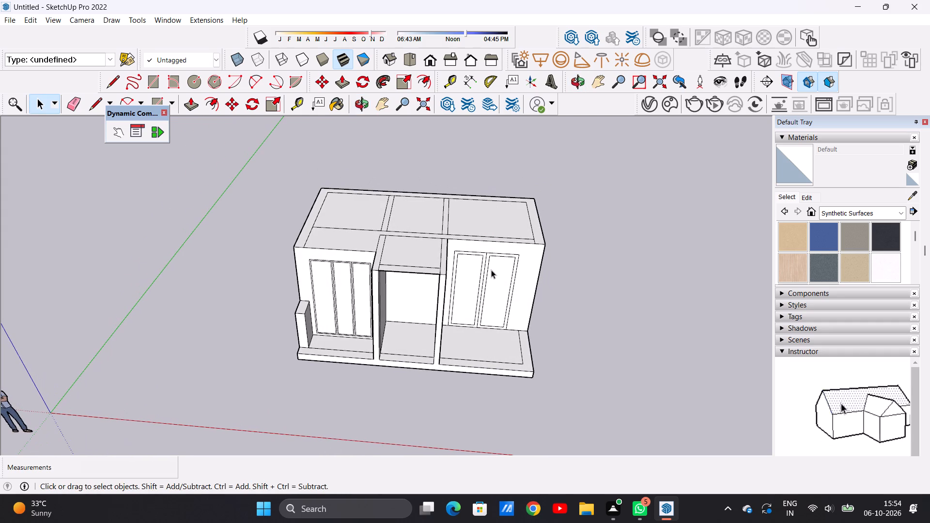
pyautogui.moveTo(491, 271); pyautogui.dragTo(496, 228, button='middle')
pyautogui.scroll(4, 510, 257)
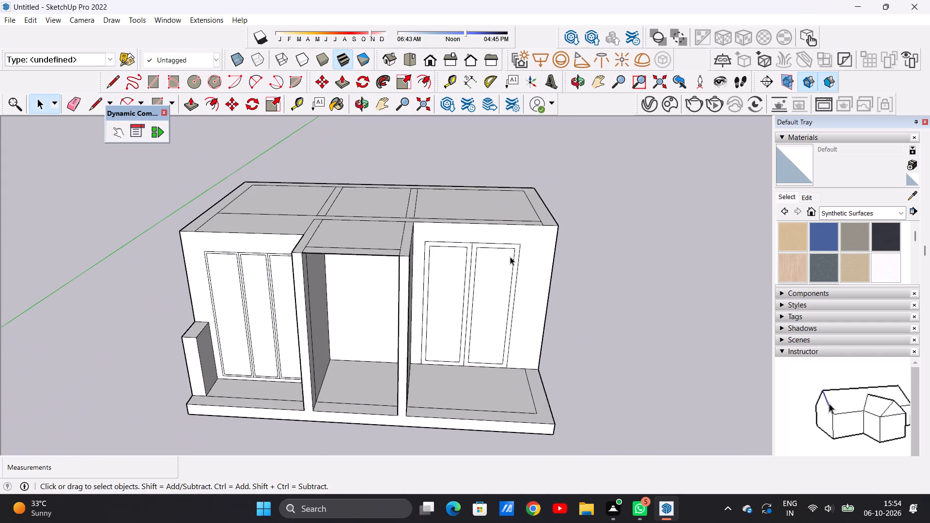
pyautogui.moveTo(510, 257); pyautogui.dragTo(409, 330, button='middle')
pyautogui.scroll(-3, 434, 301)
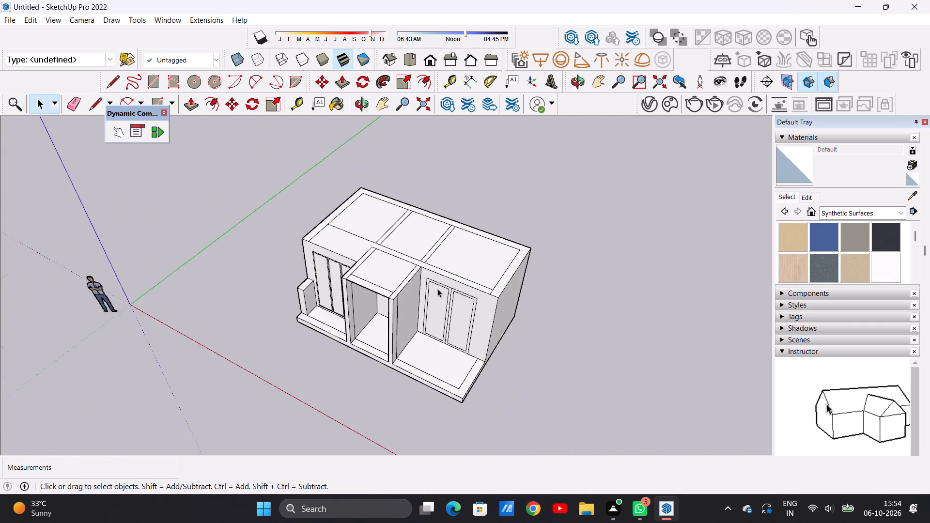
pyautogui.scroll(-8, 437, 289)
pyautogui.moveTo(436, 277); pyautogui.dragTo(437, 353, button='middle')
pyautogui.scroll(4, 397, 261)
pyautogui.scroll(-1, 397, 259)
pyautogui.scroll(2, 397, 259)
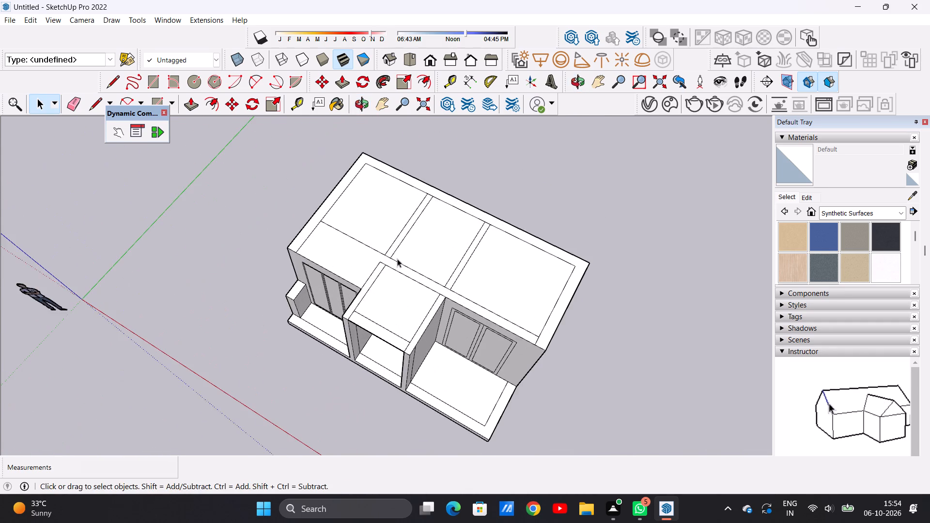
pyautogui.scroll(-6, 397, 259)
pyautogui.moveTo(444, 256); pyautogui.dragTo(437, 332, button='middle')
pyautogui.scroll(5, 400, 293)
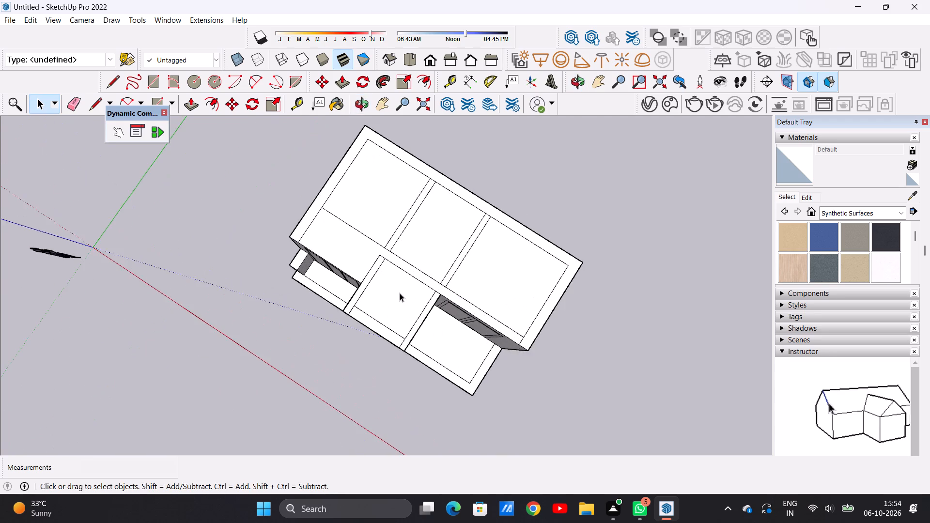
pyautogui.scroll(3, 400, 293)
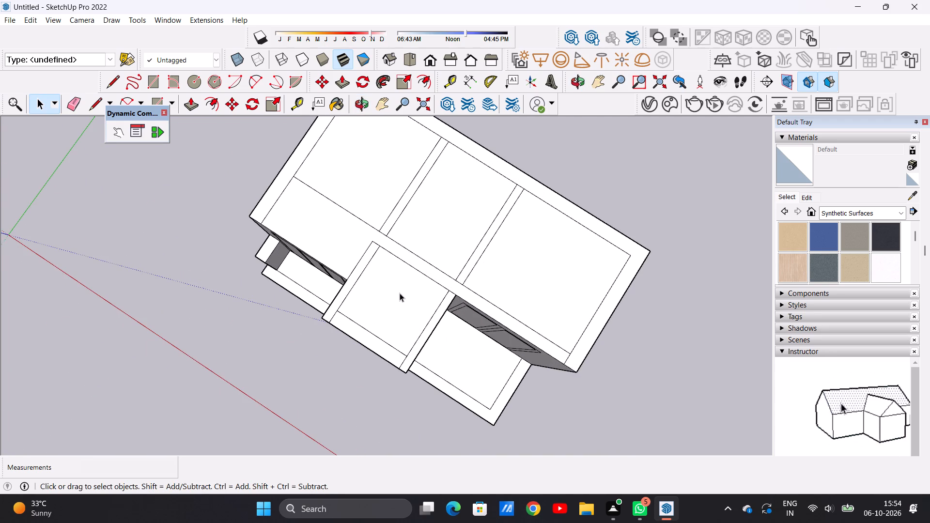
pyautogui.scroll(-4, 400, 293)
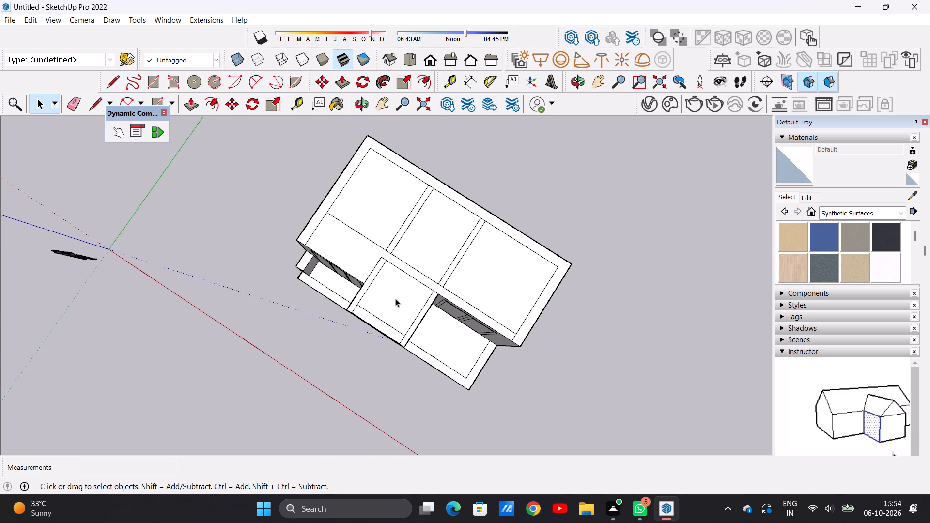
# Push/Pull the main cover face of the middle bay between the projecting partitions up 6 1/16".
pyautogui.scroll(7, 391, 336)
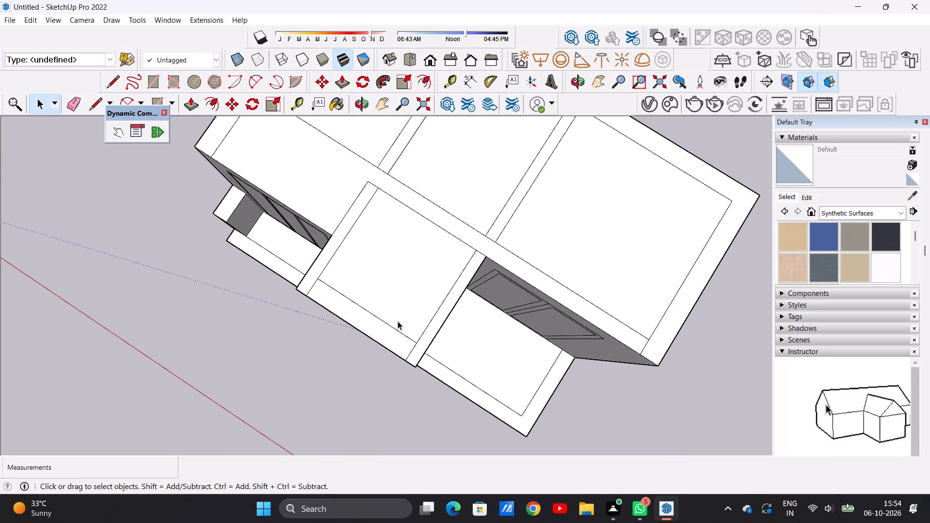
pyautogui.press('p')
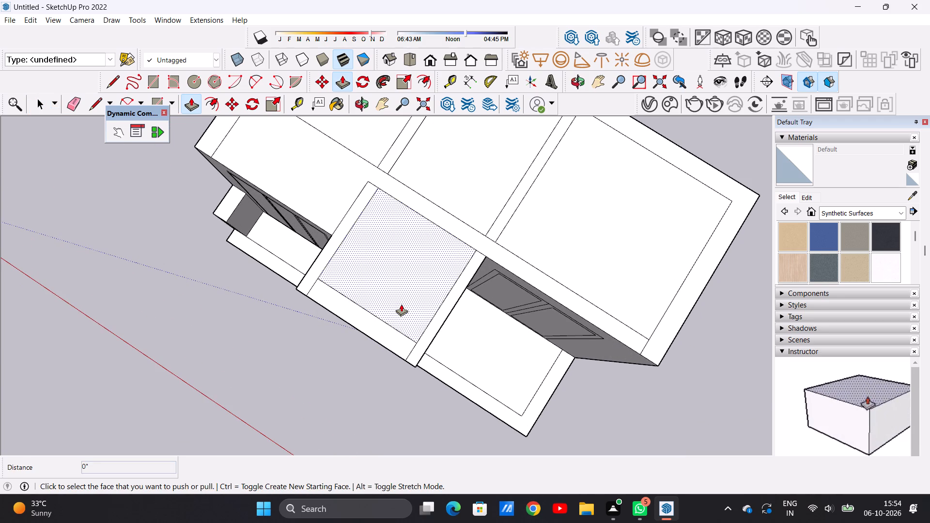
pyautogui.click(401, 304)
pyautogui.moveTo(394, 310); pyautogui.dragTo(433, 217, button='middle')
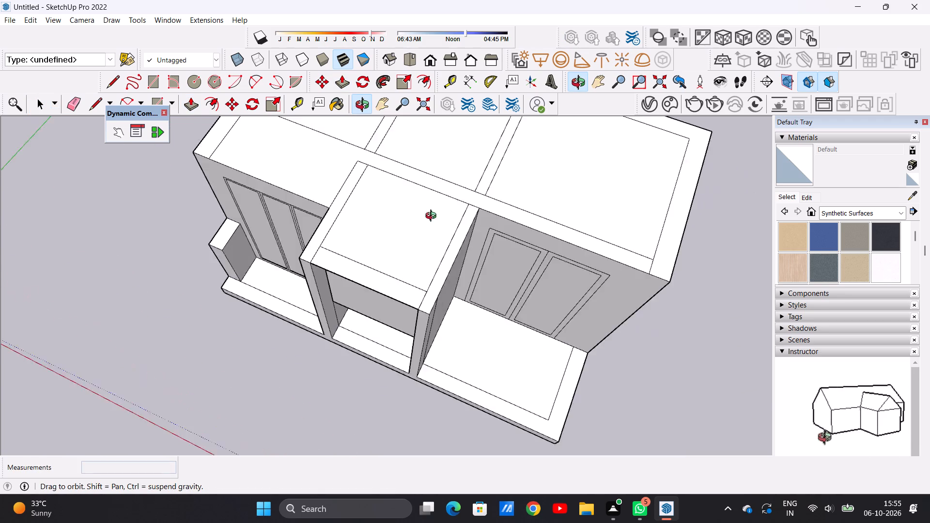
pyautogui.moveTo(433, 217); pyautogui.dragTo(457, 144, button='middle')
pyautogui.moveTo(416, 200); pyautogui.dragTo(430, 184, button='middle')
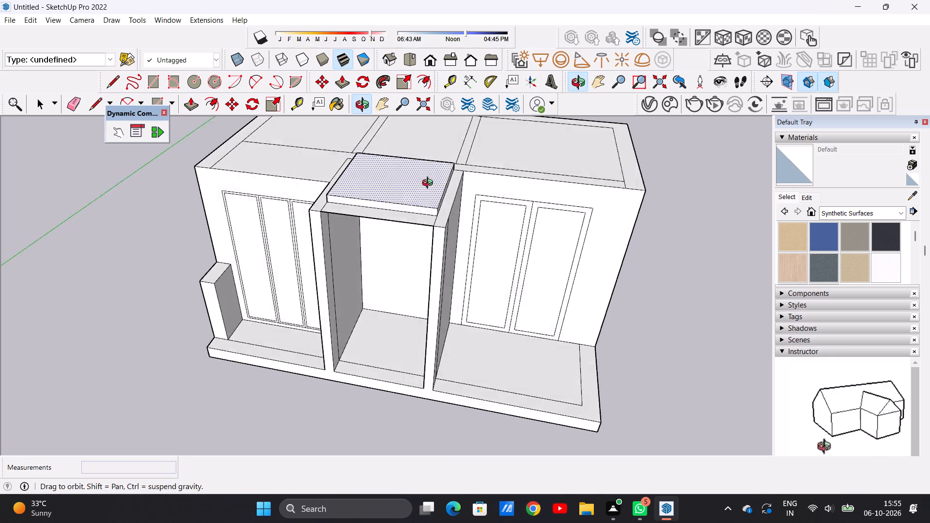
pyautogui.moveTo(430, 184); pyautogui.dragTo(465, 148, button='middle')
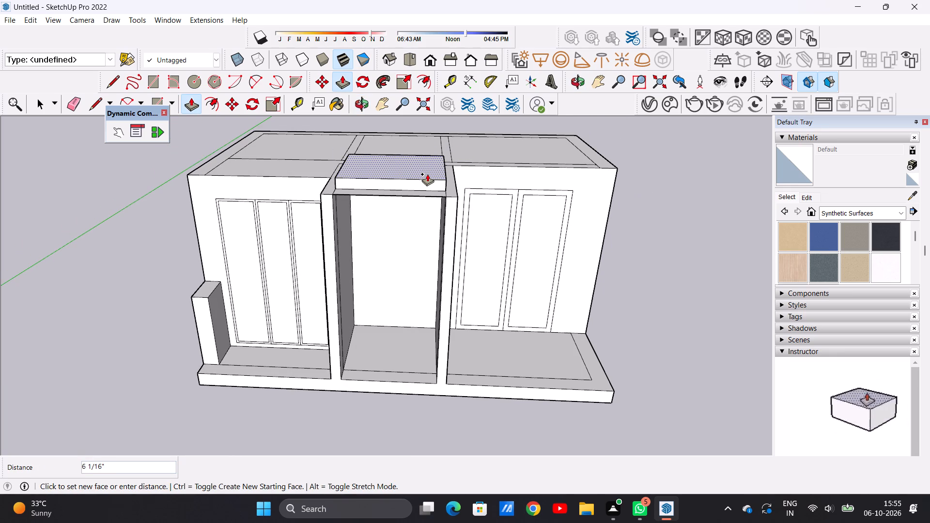
pyautogui.click(427, 174)
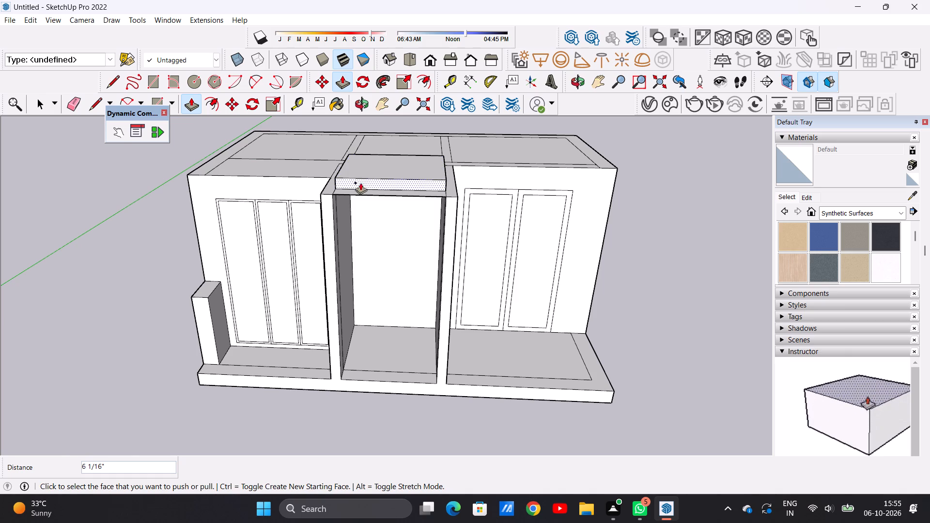
# Pull the narrow front strip of the middle bay's cover up 6 1/16", level with the raised slab behind it.
pyautogui.scroll(6, 382, 190)
pyautogui.moveTo(382, 190); pyautogui.dragTo(384, 269, button='middle')
pyautogui.scroll(3, 394, 276)
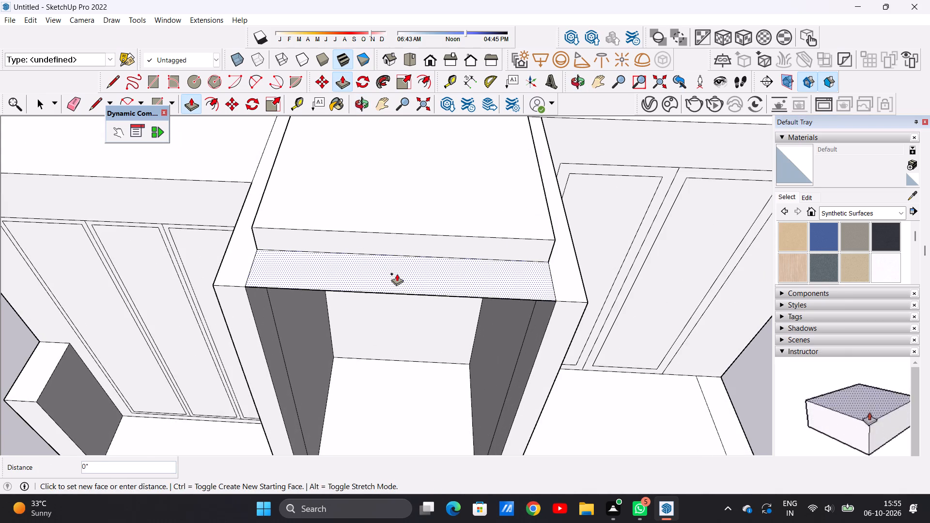
pyautogui.click(397, 274)
pyautogui.scroll(-6, 475, 245)
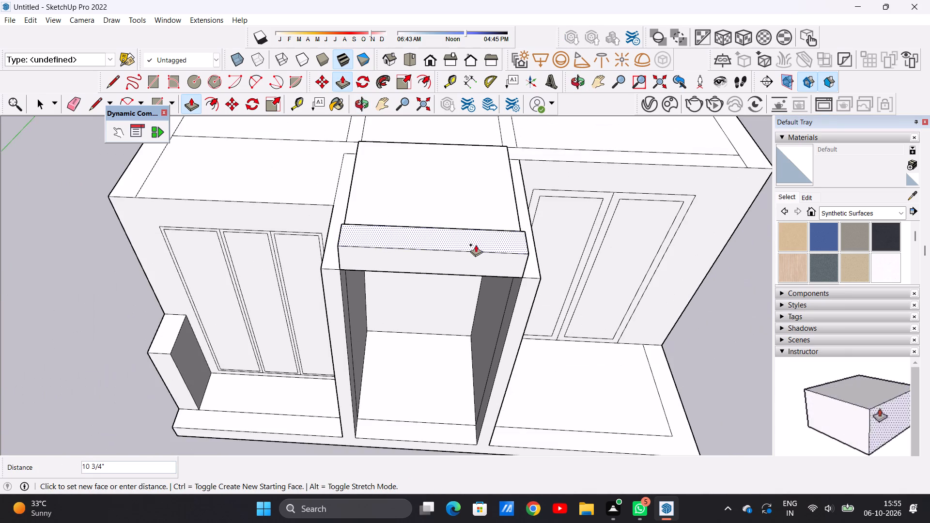
pyautogui.moveTo(472, 245); pyautogui.dragTo(270, 248, button='middle')
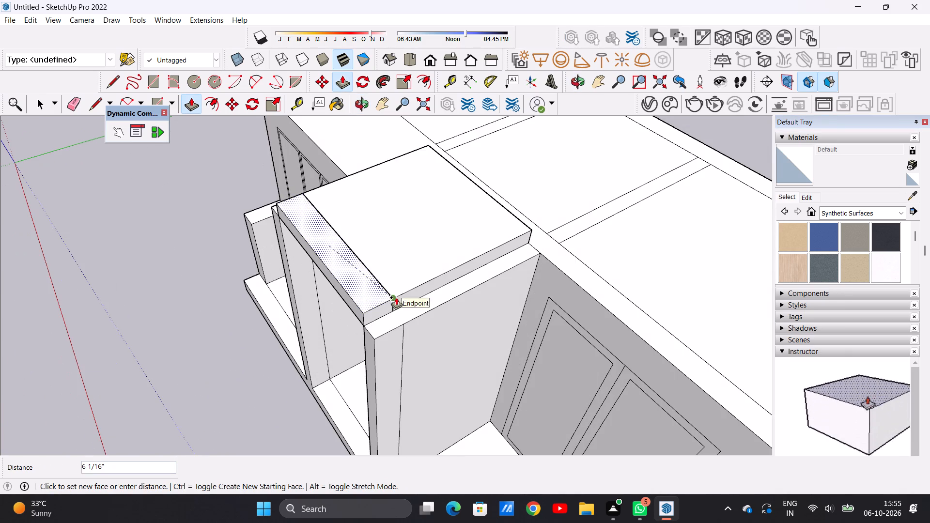
pyautogui.click(396, 297)
pyautogui.scroll(-9, 371, 230)
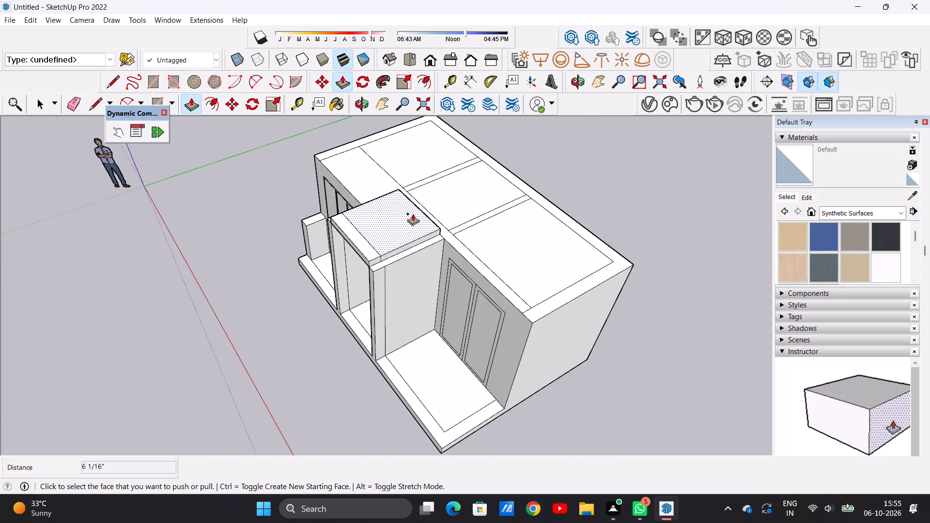
# Extend the raised slab's rear end face back about 7' 9 15/16" over the middle room to the rear wall's inner edge.
pyautogui.moveTo(413, 214); pyautogui.dragTo(147, 213, button='middle')
pyautogui.scroll(10, 404, 254)
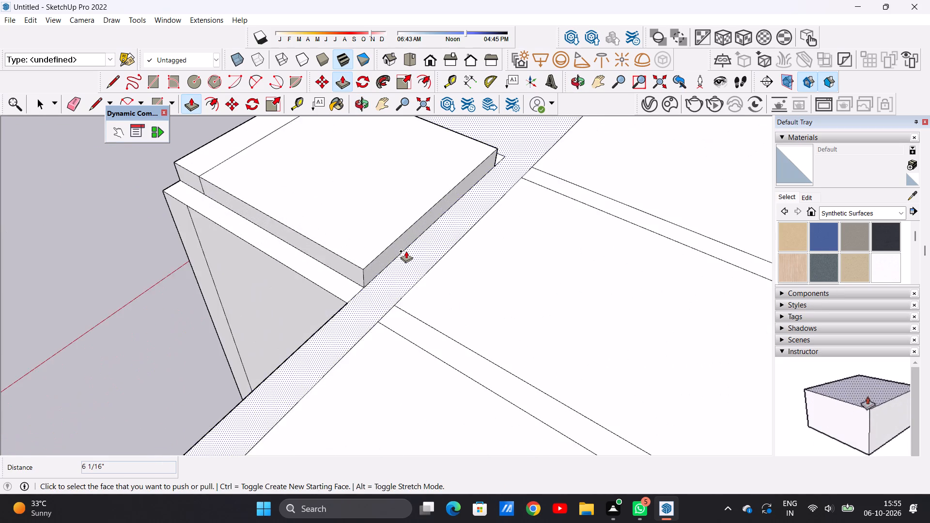
pyautogui.scroll(2, 406, 251)
pyautogui.scroll(-1, 406, 251)
pyautogui.scroll(4, 406, 251)
pyautogui.click(379, 254)
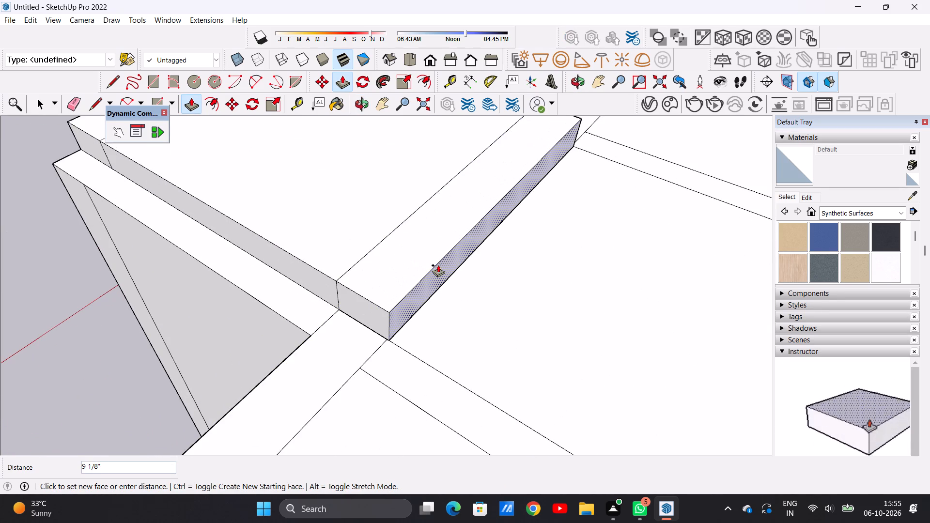
pyautogui.scroll(-13, 478, 271)
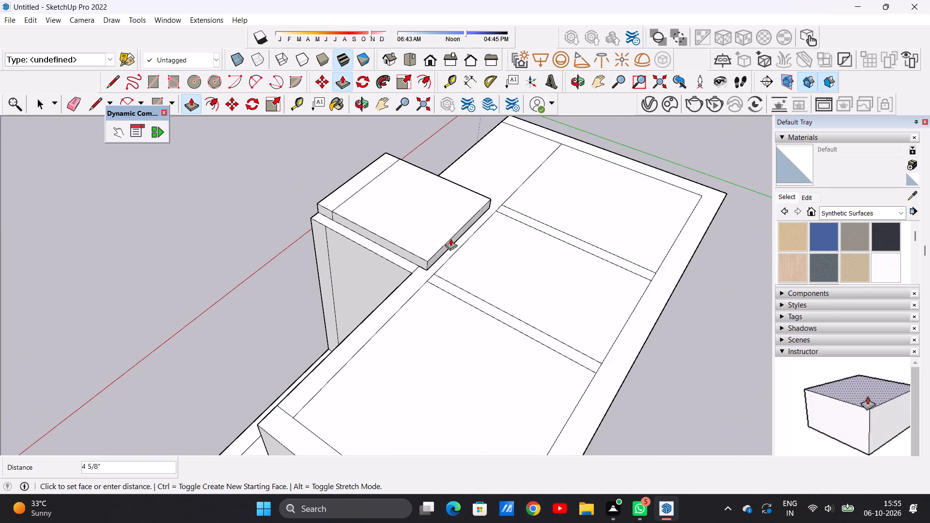
pyautogui.scroll(10, 605, 367)
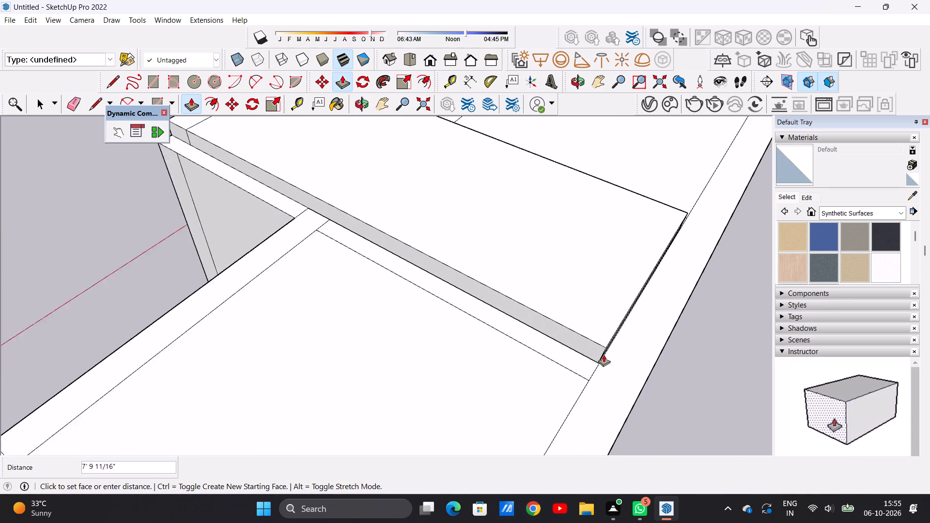
pyautogui.scroll(2, 604, 354)
pyautogui.click(594, 371)
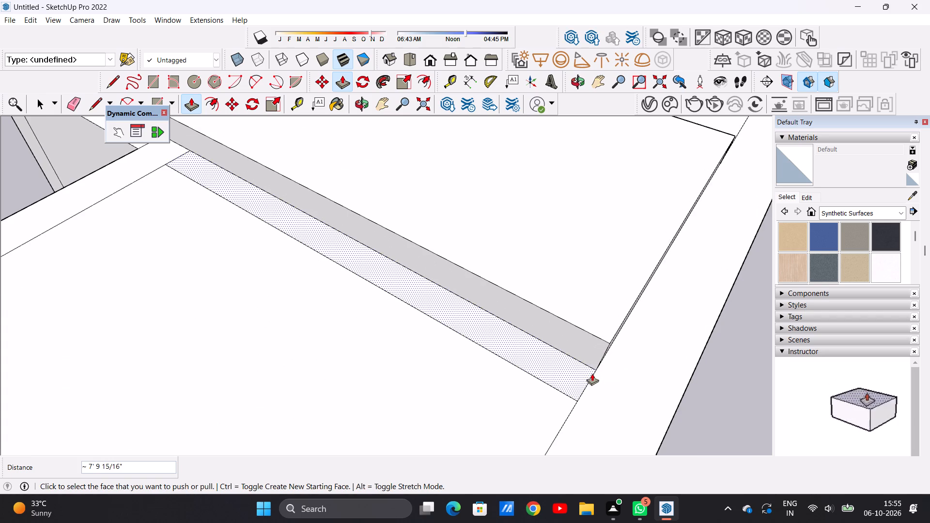
pyautogui.press('space')
# Draw a 6 1/16" vertical line across the slab's long side face where it meets the front wall above the two-panel door.
pyautogui.scroll(-18, 417, 364)
pyautogui.moveTo(375, 314); pyautogui.dragTo(449, 260, button='middle')
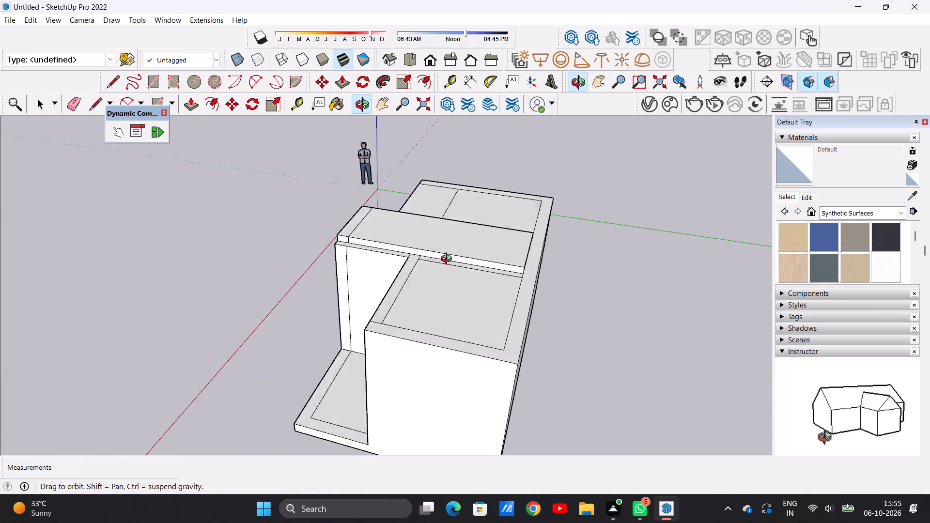
pyautogui.moveTo(449, 260); pyautogui.dragTo(584, 237, button='middle')
pyautogui.scroll(6, 443, 244)
pyautogui.moveTo(416, 244); pyautogui.dragTo(497, 307, button='middle')
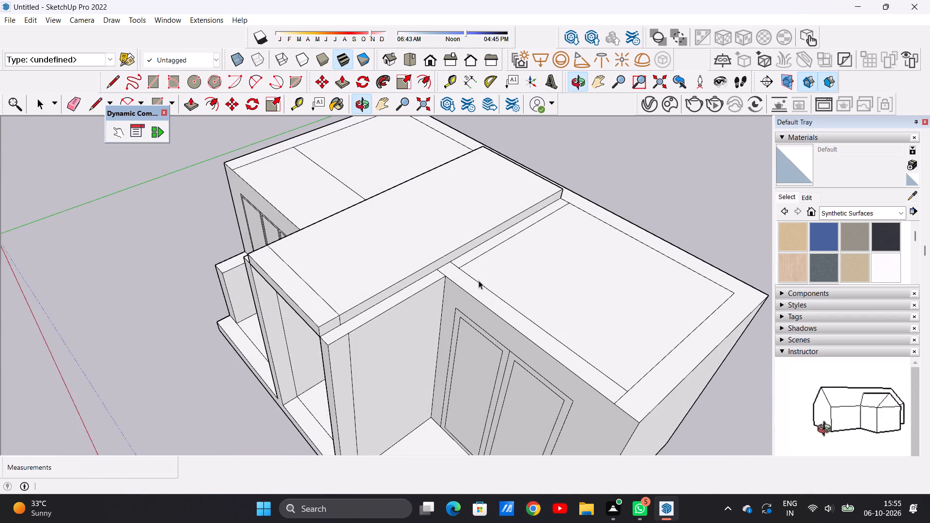
pyautogui.scroll(1, 475, 274)
pyautogui.moveTo(465, 260); pyautogui.dragTo(432, 220, button='middle')
pyautogui.scroll(7, 426, 227)
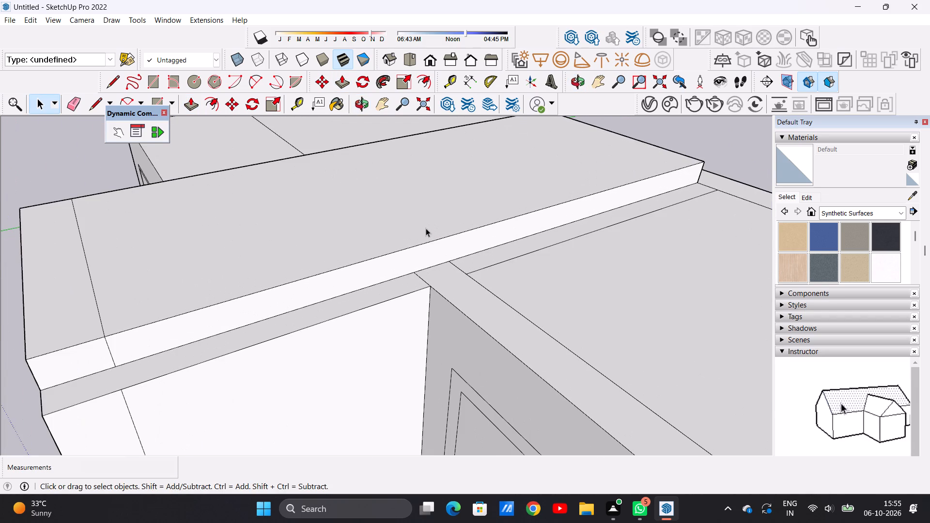
pyautogui.moveTo(433, 271); pyautogui.dragTo(406, 263, button='middle')
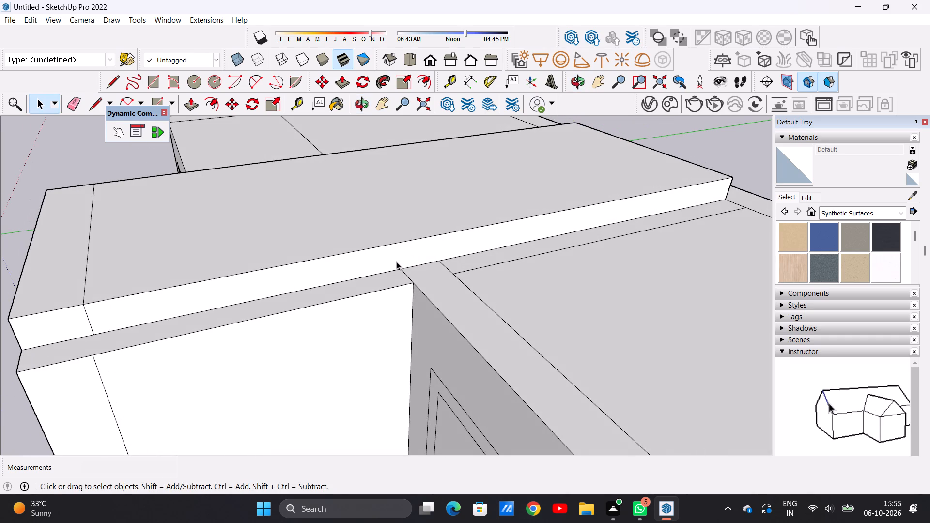
pyautogui.scroll(-15, 413, 251)
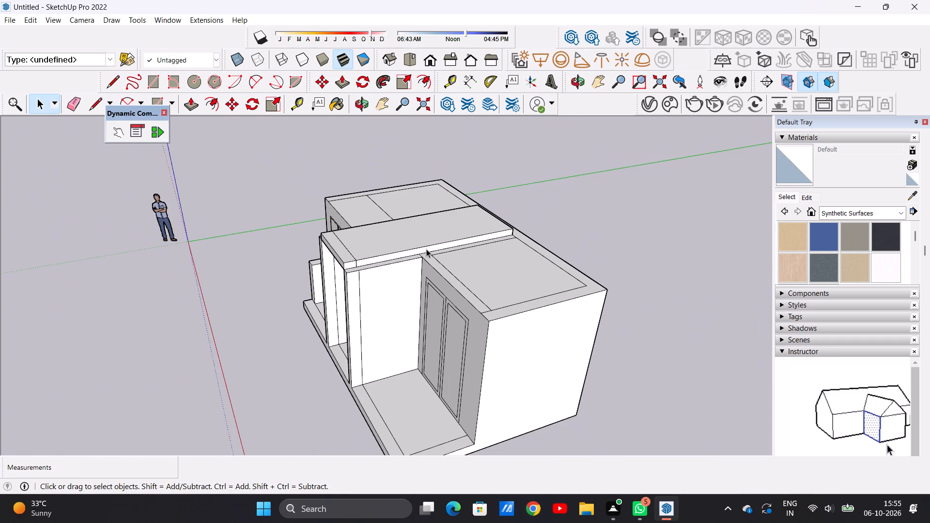
pyautogui.scroll(2, 426, 249)
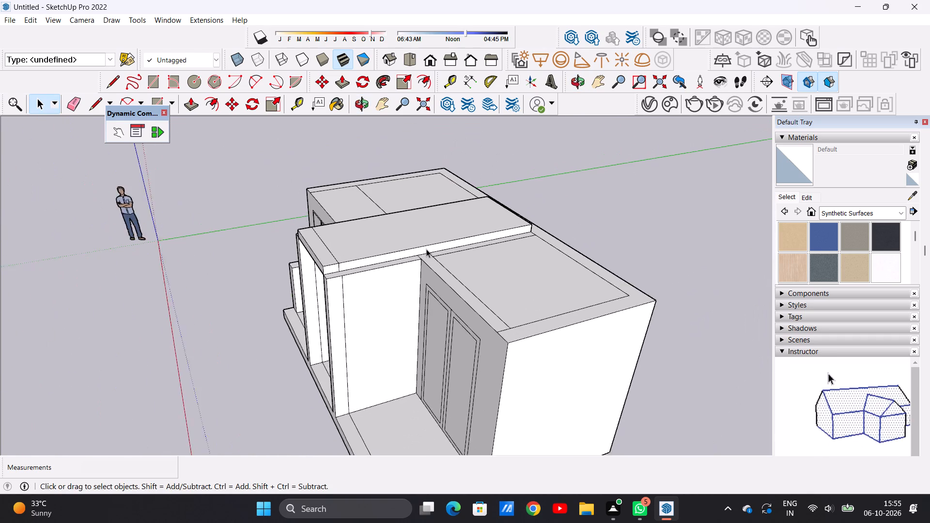
pyautogui.scroll(9, 426, 249)
pyautogui.press('l')
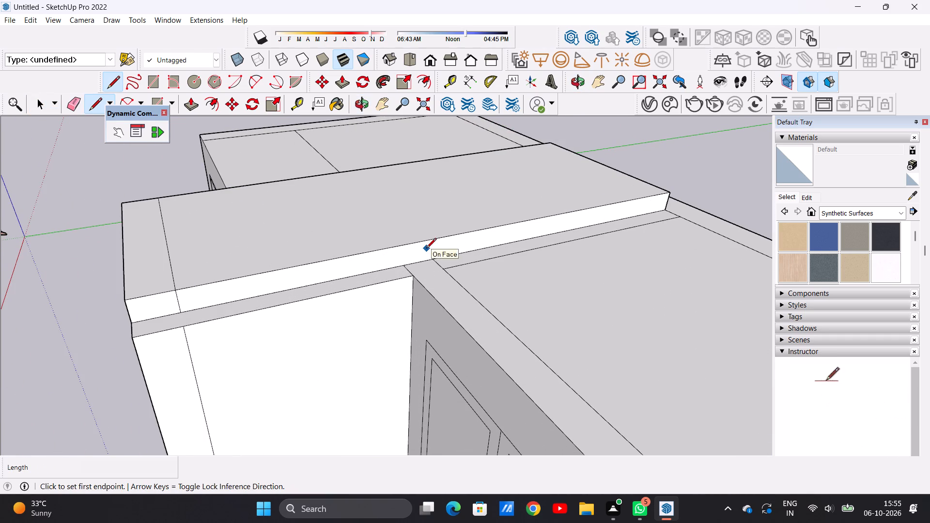
pyautogui.scroll(9, 400, 261)
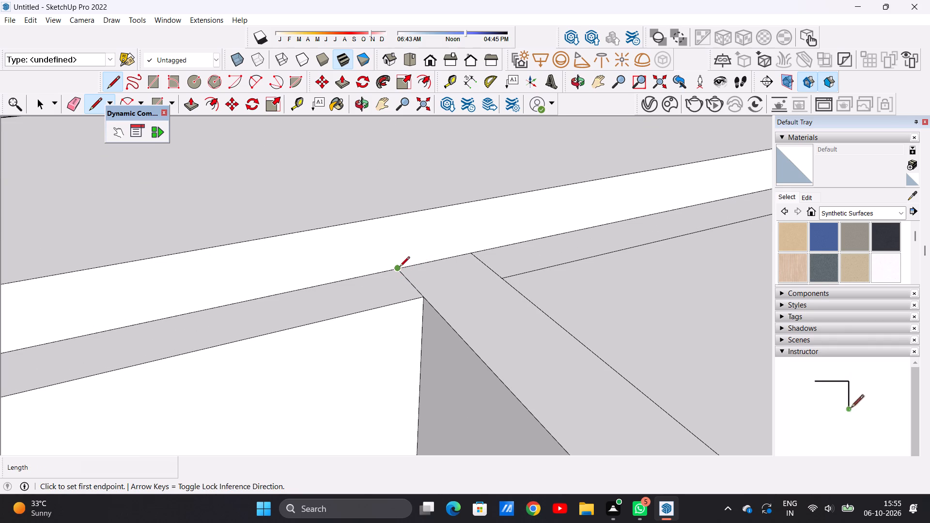
pyautogui.click(400, 267)
pyautogui.click(398, 216)
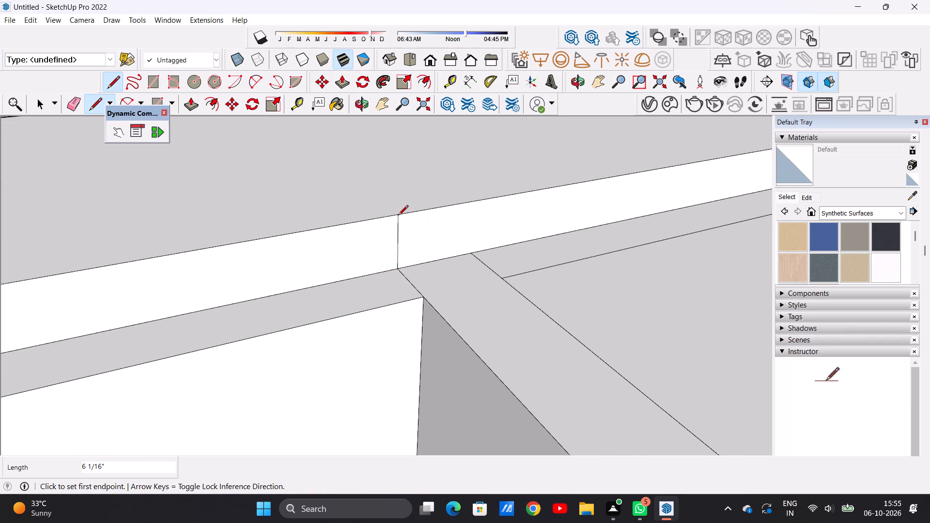
pyautogui.press('space')
# Pull the rear part of the slab's split side face about 8' 1 5/16" over the two-panel door room to the end wall's inner edge.
pyautogui.press('p')
pyautogui.scroll(-10, 391, 275)
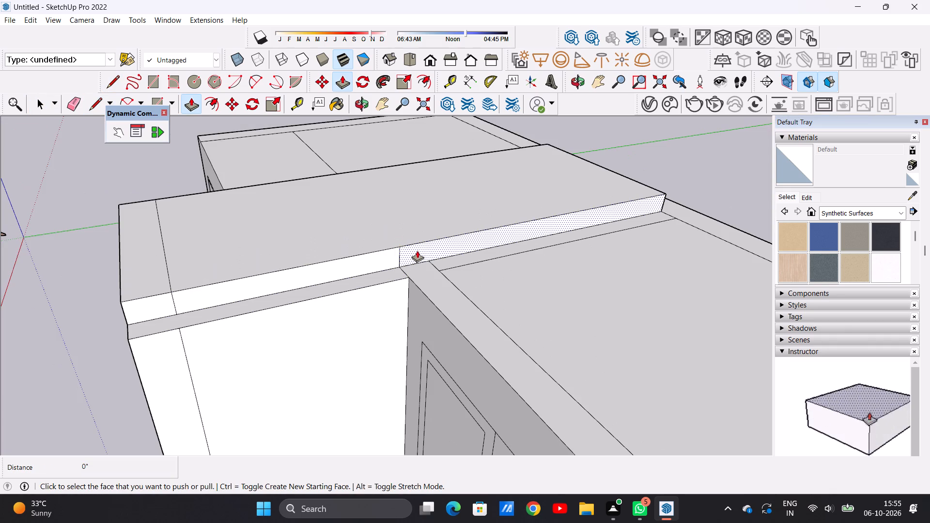
pyautogui.click(418, 249)
pyautogui.scroll(-12, 464, 254)
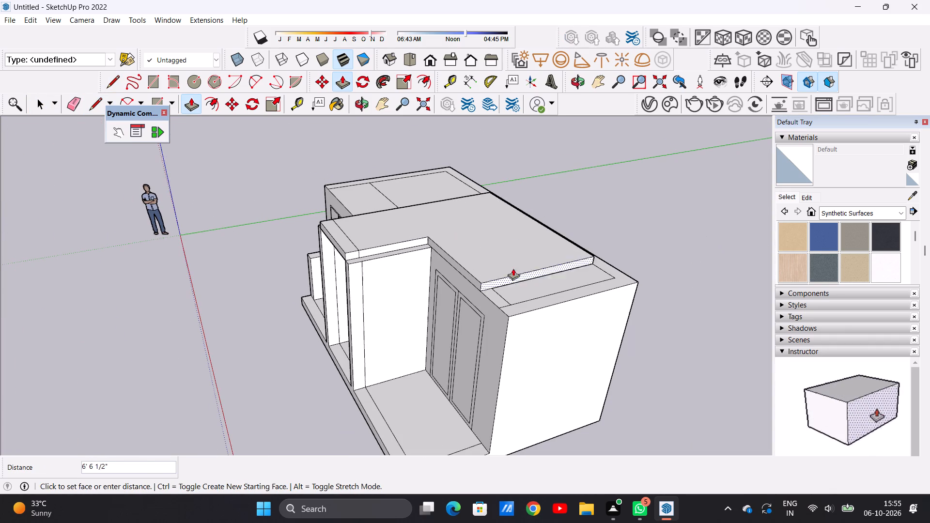
pyautogui.scroll(10, 507, 306)
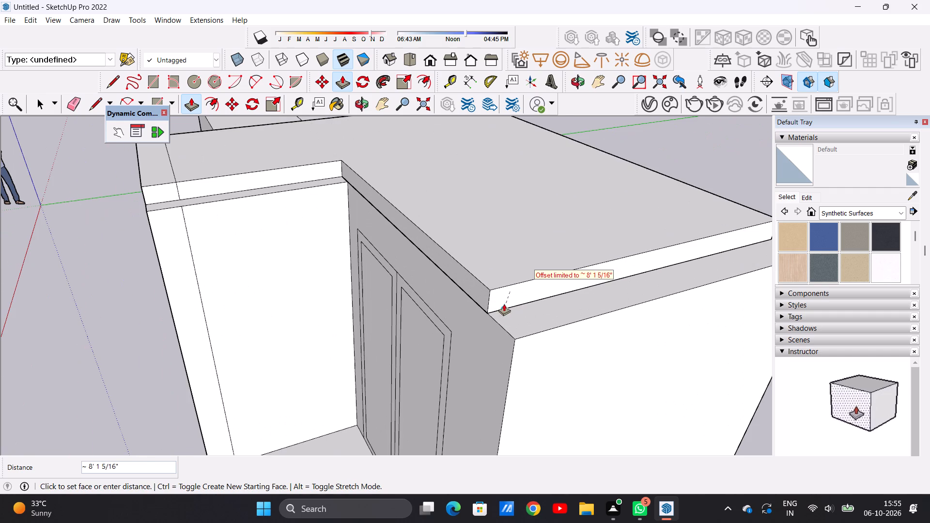
pyautogui.click(487, 311)
pyautogui.press('space')
# Examine the extended roof slab and the still uncovered room at the other end from the rear and above.
pyautogui.scroll(-5, 434, 323)
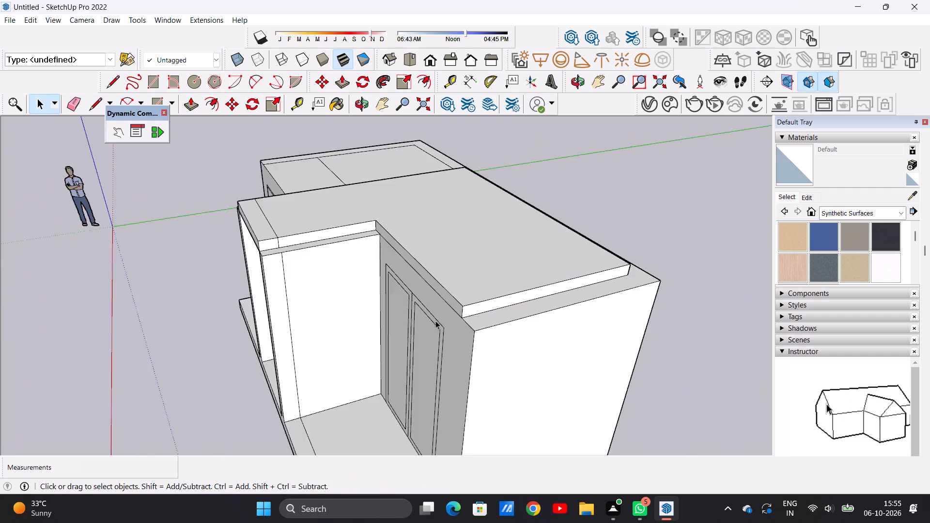
pyautogui.scroll(-8, 435, 321)
pyautogui.scroll(-7, 442, 262)
pyautogui.moveTo(477, 251); pyautogui.dragTo(222, 276, button='middle')
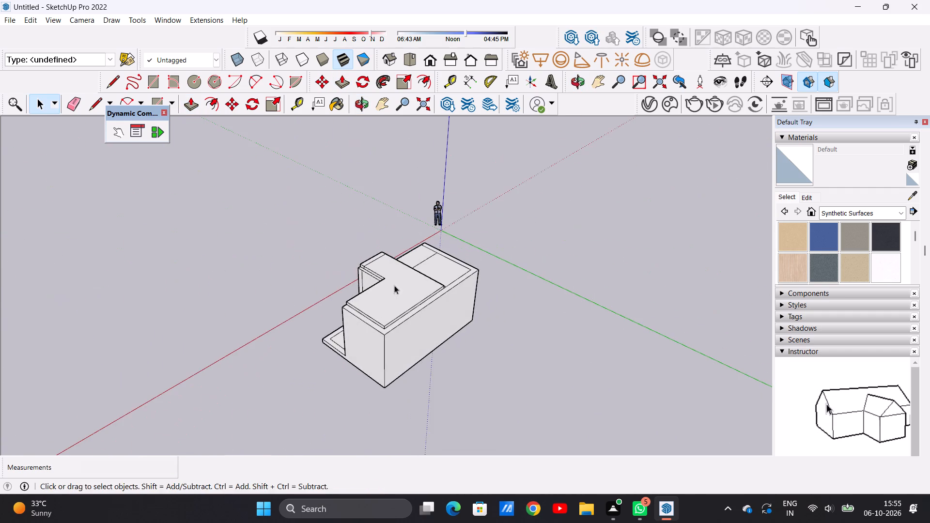
pyautogui.moveTo(401, 285); pyautogui.dragTo(179, 286, button='middle')
pyautogui.moveTo(387, 288); pyautogui.dragTo(261, 275, button='middle')
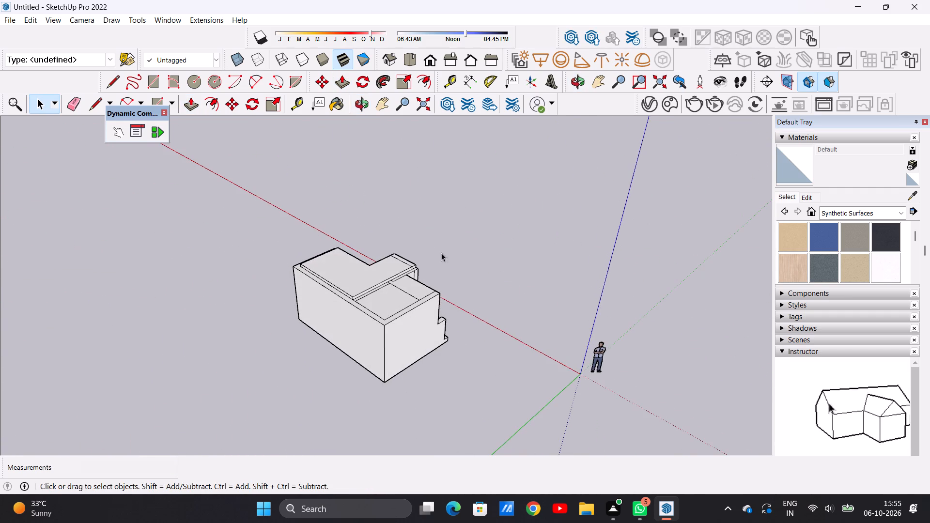
pyautogui.scroll(6, 431, 262)
pyautogui.scroll(-1, 392, 273)
pyautogui.scroll(10, 392, 273)
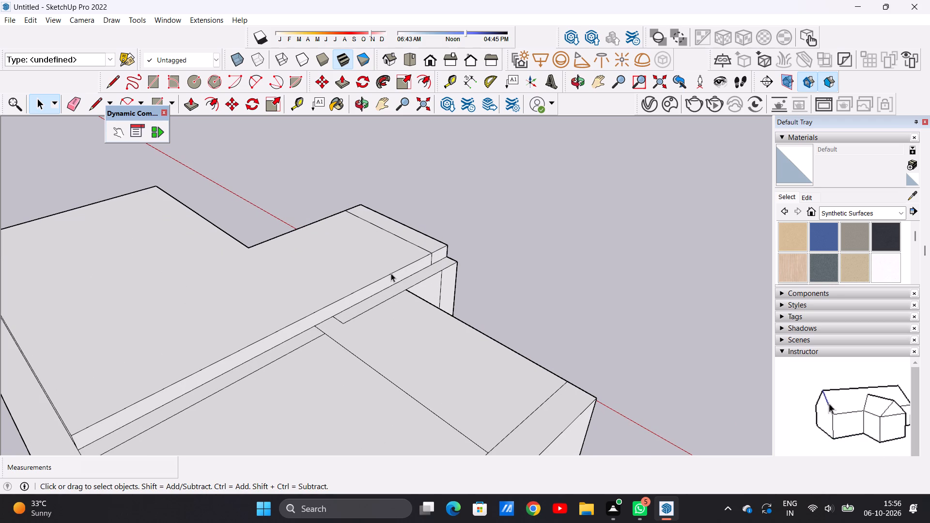
pyautogui.scroll(-9, 391, 273)
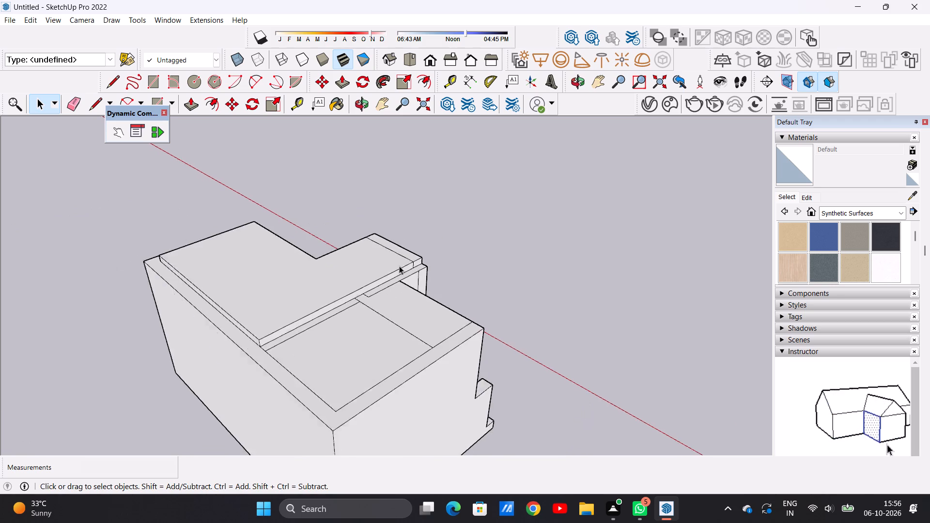
pyautogui.scroll(-6, 399, 266)
pyautogui.scroll(12, 352, 300)
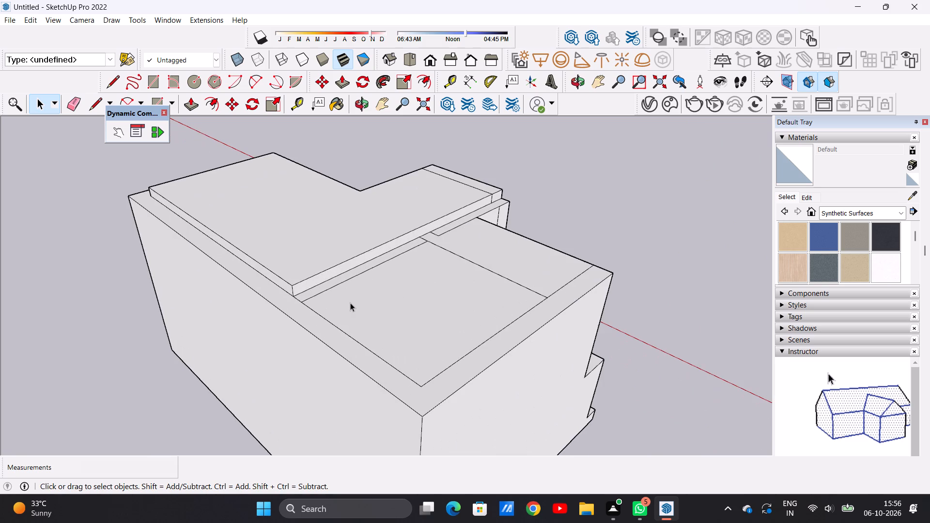
pyautogui.scroll(4, 354, 299)
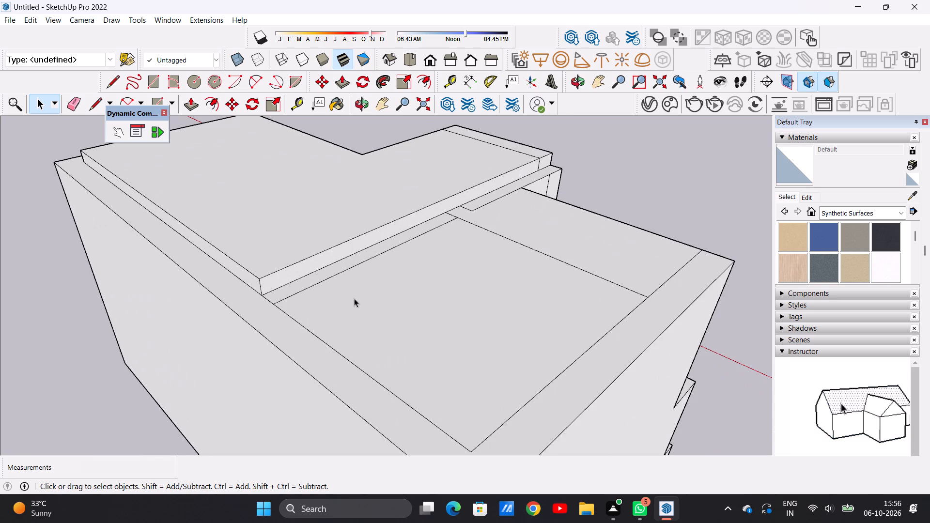
pyautogui.scroll(-7, 354, 298)
pyautogui.scroll(3, 380, 272)
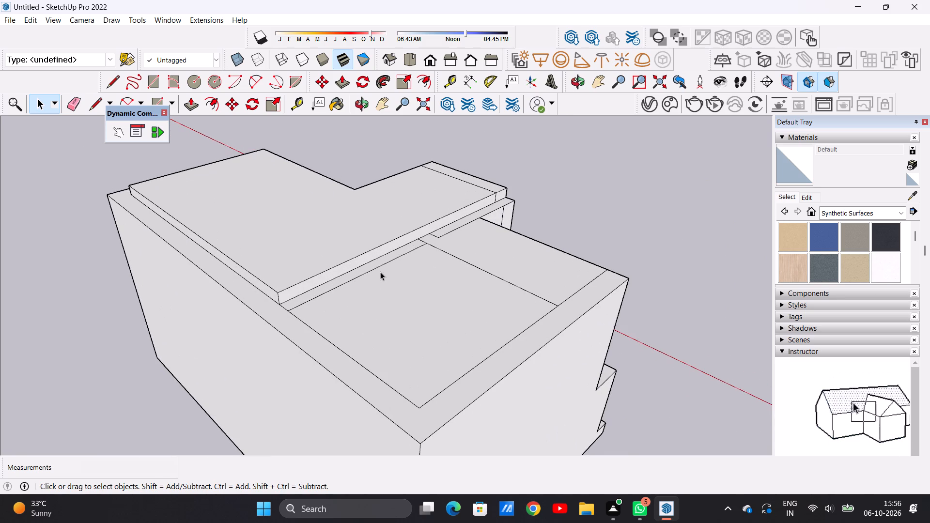
# Pull the roof slab's exposed side face about 6' 10 1/8" over the uncovered three-panel door room to the end wall's inner edge.
pyautogui.press('p')
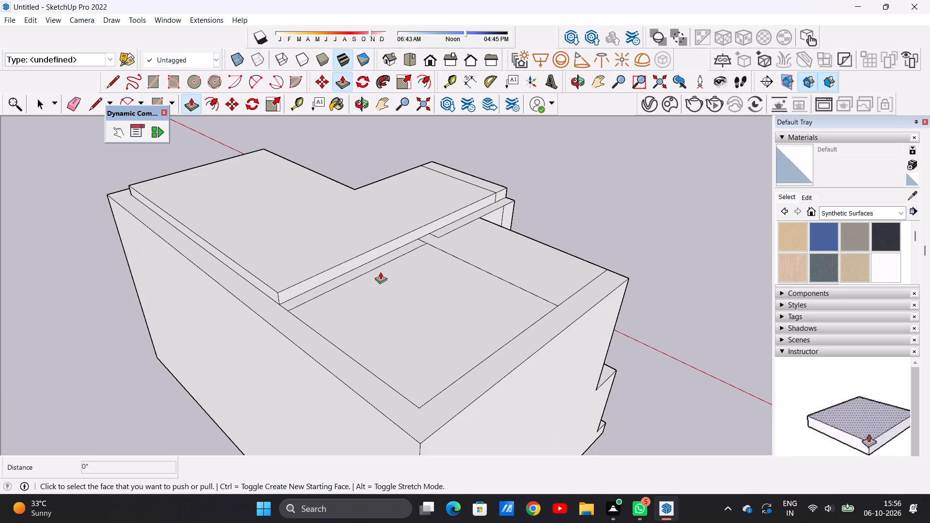
pyautogui.scroll(4, 297, 297)
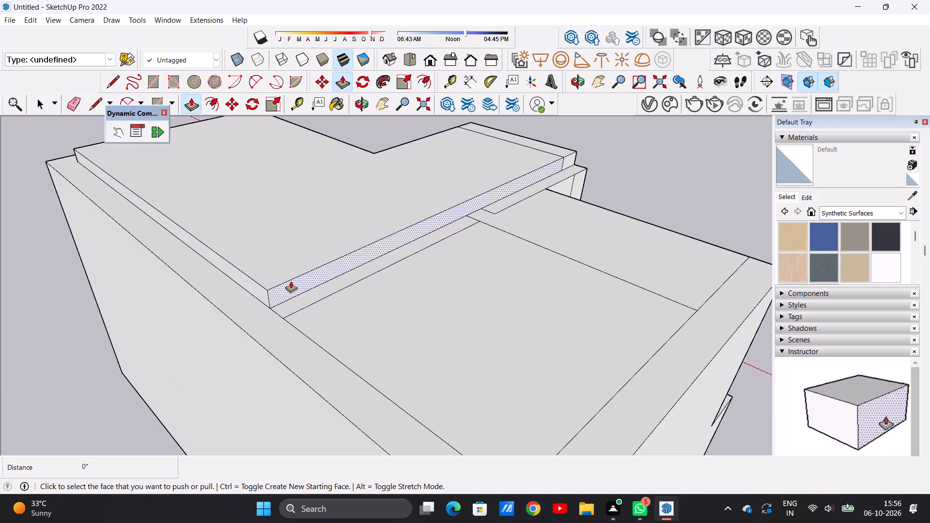
pyautogui.click(291, 281)
pyautogui.scroll(-4, 304, 267)
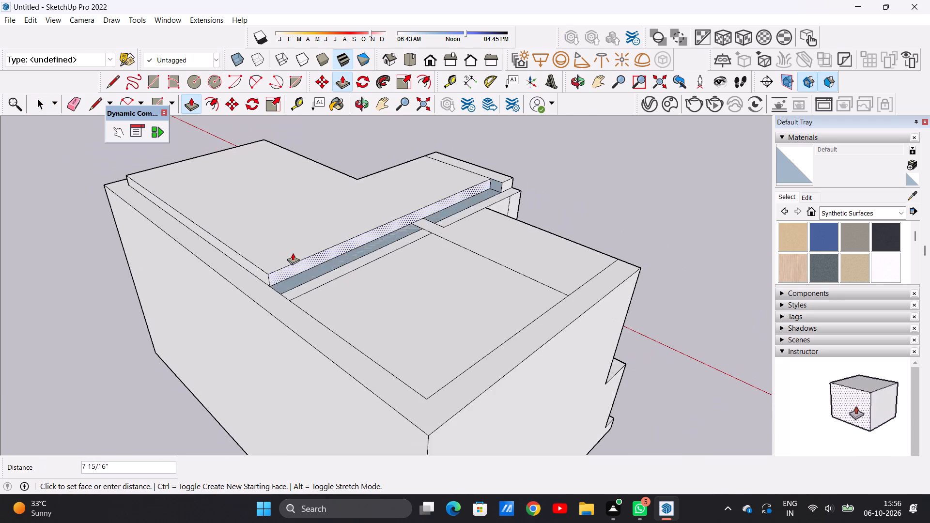
pyautogui.click(428, 399)
pyautogui.press('space')
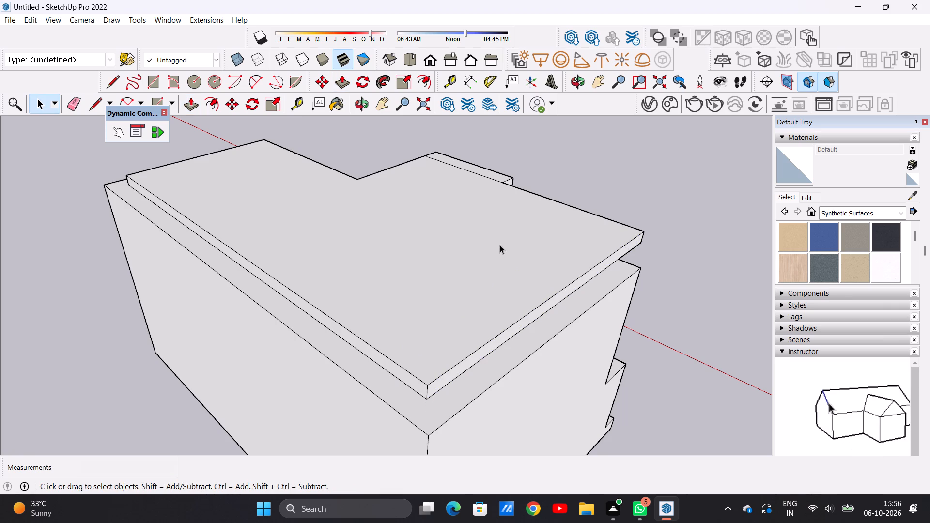
# Examine the completed roof slab from the front, above and below, focusing on its edge over the three-panel door wall.
pyautogui.scroll(-15, 487, 249)
pyautogui.moveTo(643, 214); pyautogui.dragTo(281, 229, button='middle')
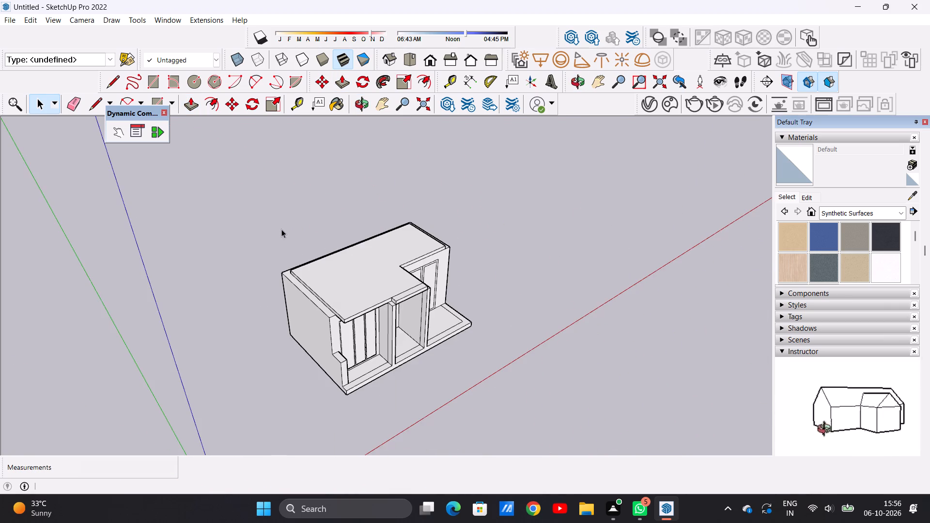
pyautogui.moveTo(451, 249); pyautogui.dragTo(319, 187, button='middle')
pyautogui.scroll(3, 356, 291)
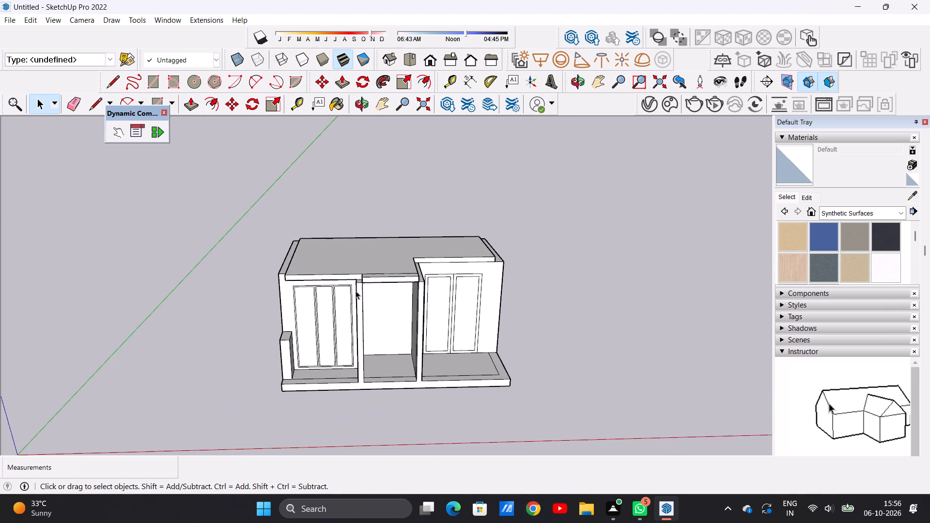
pyautogui.moveTo(356, 291); pyautogui.dragTo(349, 263, button='middle')
pyautogui.scroll(-4, 346, 267)
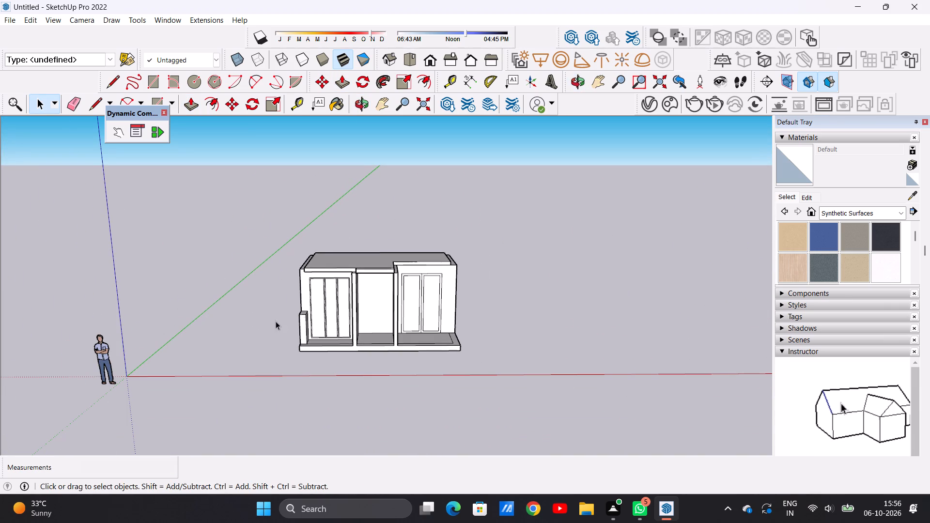
pyautogui.scroll(10, 315, 250)
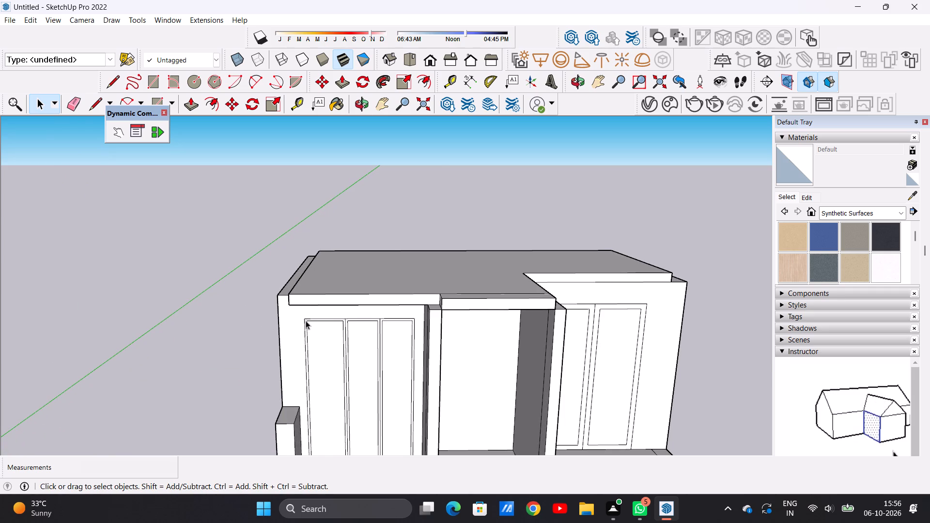
pyautogui.middleClick(306, 321)
pyautogui.moveTo(328, 308); pyautogui.dragTo(315, 391, button='middle')
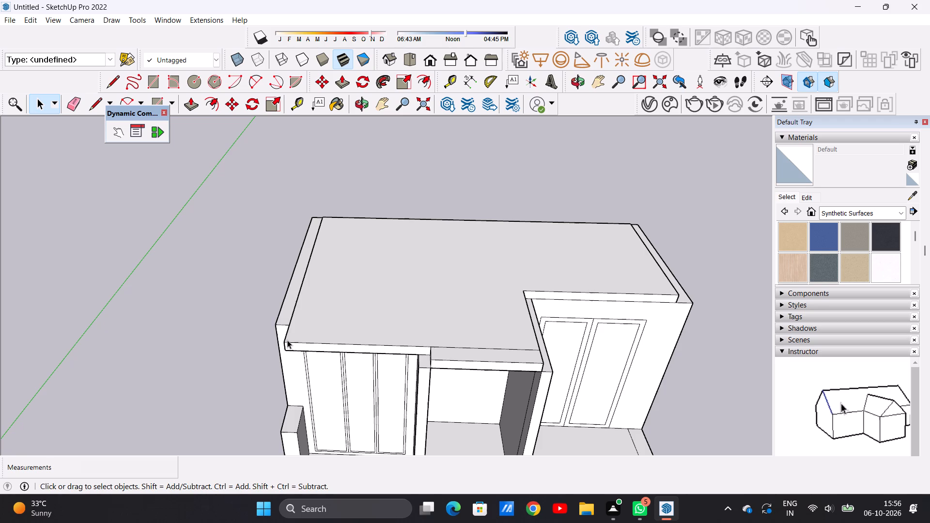
pyautogui.scroll(-9, 375, 246)
pyautogui.moveTo(407, 299); pyautogui.dragTo(416, 242, button='middle')
pyautogui.scroll(7, 390, 269)
pyautogui.moveTo(390, 269); pyautogui.dragTo(476, 285, button='middle')
pyautogui.scroll(5, 458, 280)
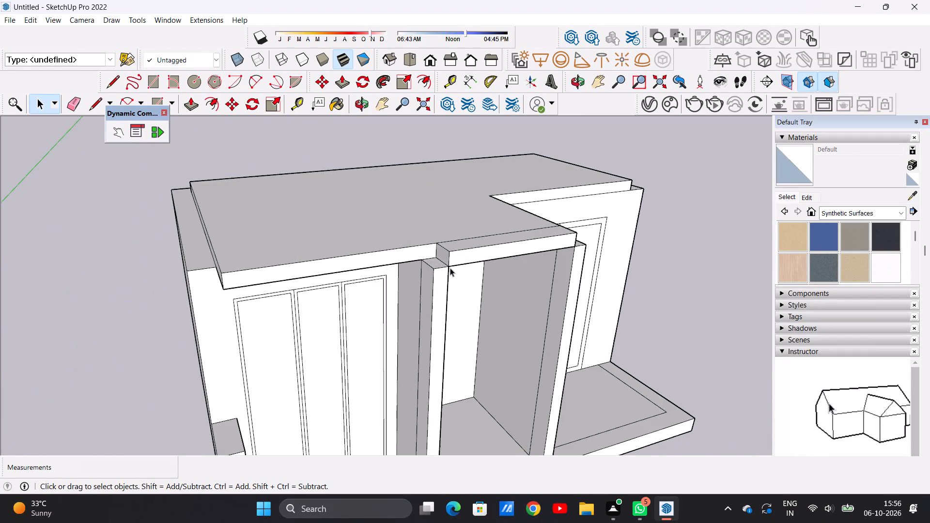
pyautogui.scroll(-7, 437, 261)
pyautogui.moveTo(389, 260); pyautogui.dragTo(461, 260, button='middle')
pyautogui.scroll(4, 470, 244)
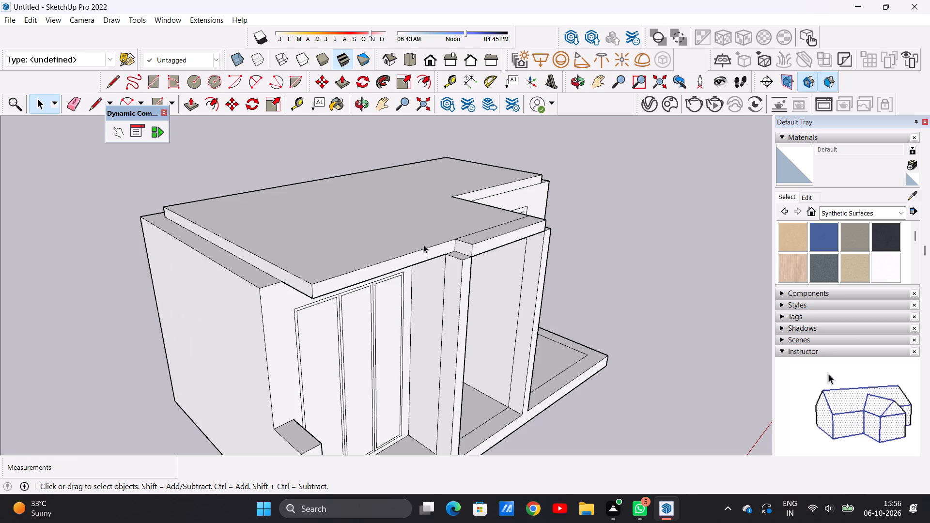
pyautogui.moveTo(434, 257); pyautogui.dragTo(366, 192, button='middle')
pyautogui.scroll(-3, 373, 235)
pyautogui.moveTo(320, 232); pyautogui.dragTo(271, 229, button='middle')
pyautogui.scroll(6, 271, 229)
pyautogui.middleClick(271, 229)
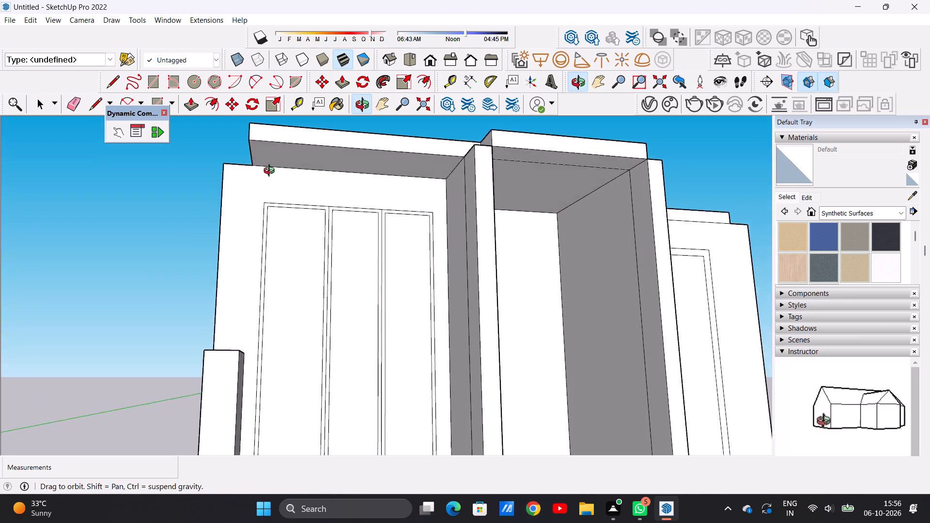
pyautogui.scroll(-3, 303, 225)
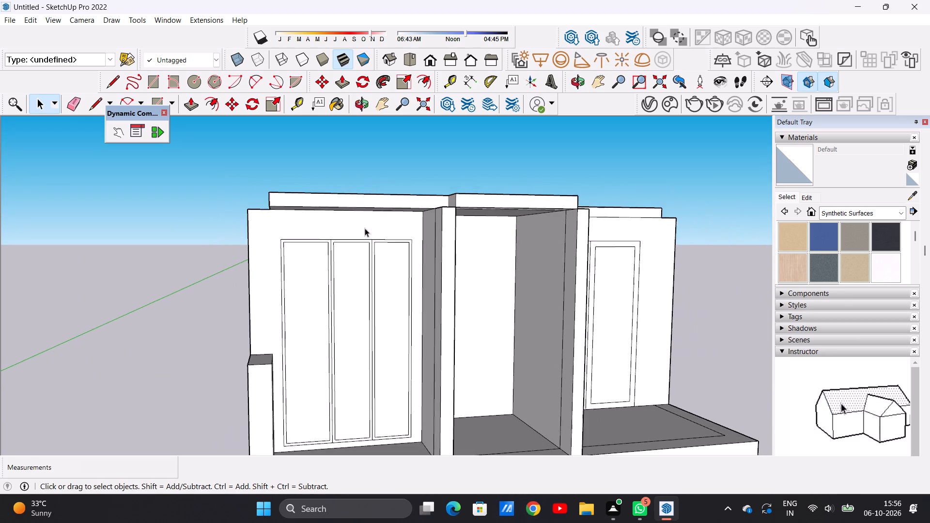
pyautogui.scroll(5, 399, 215)
pyautogui.moveTo(400, 215); pyautogui.dragTo(428, 271, button='middle')
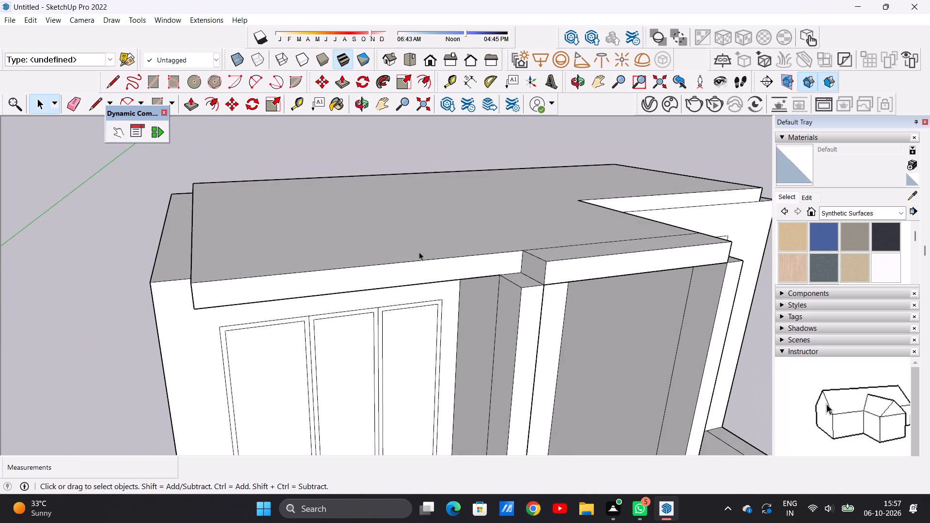
pyautogui.scroll(-5, 406, 229)
pyautogui.moveTo(403, 269); pyautogui.dragTo(370, 260, button='middle')
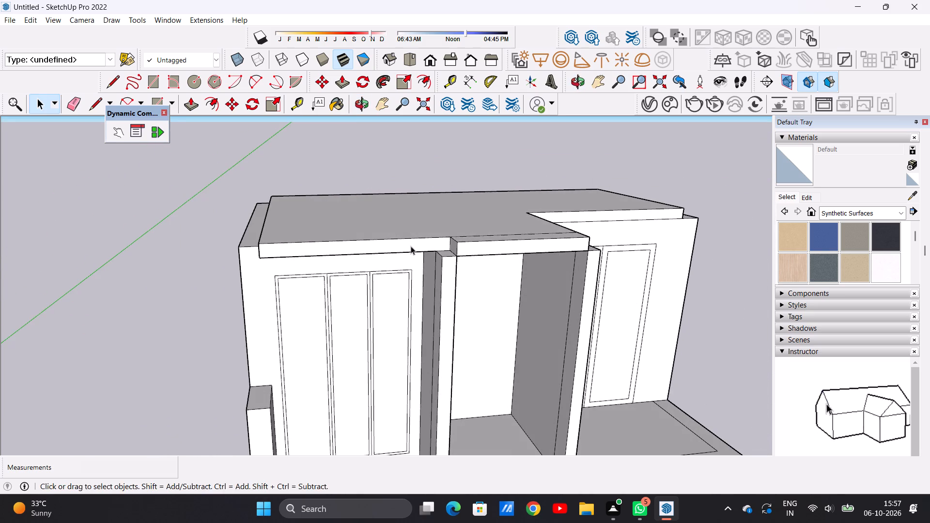
pyautogui.moveTo(411, 246); pyautogui.dragTo(453, 293, button='middle')
pyautogui.scroll(1, 509, 277)
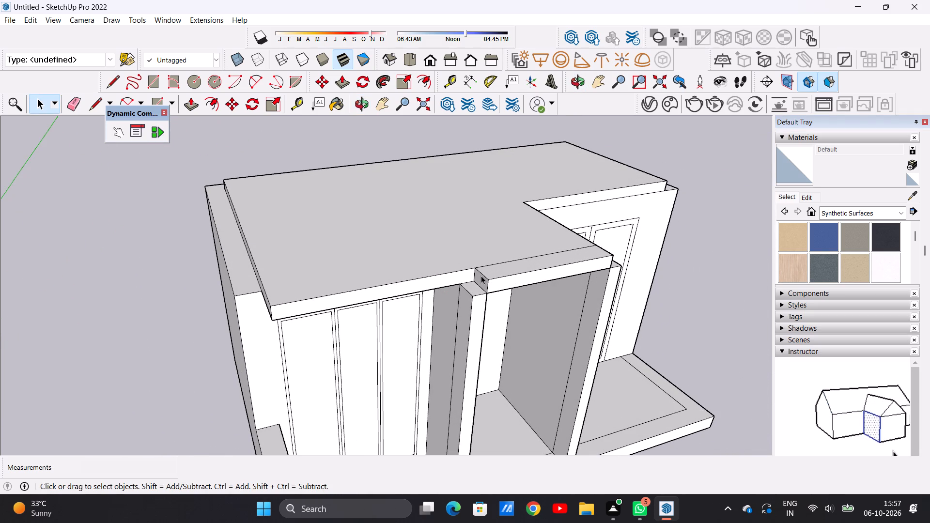
# Draw a horizontal line about 7' 2 1/4" long across the front wall, between the three-panel door and the wall top.
pyautogui.moveTo(384, 326); pyautogui.dragTo(386, 301, button='middle')
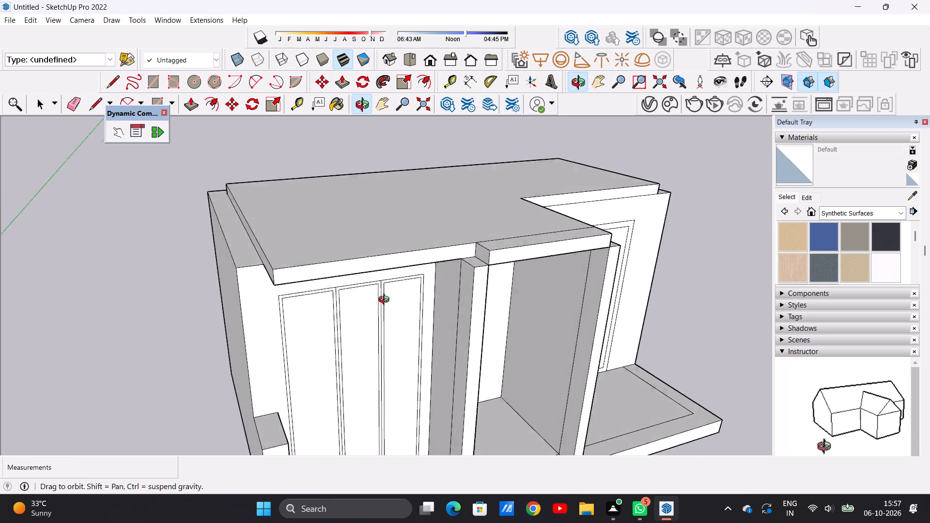
pyautogui.moveTo(386, 301); pyautogui.dragTo(381, 264, button='middle')
pyautogui.scroll(1, 365, 254)
pyautogui.moveTo(352, 231); pyautogui.dragTo(333, 204, button='middle')
pyautogui.scroll(3, 328, 205)
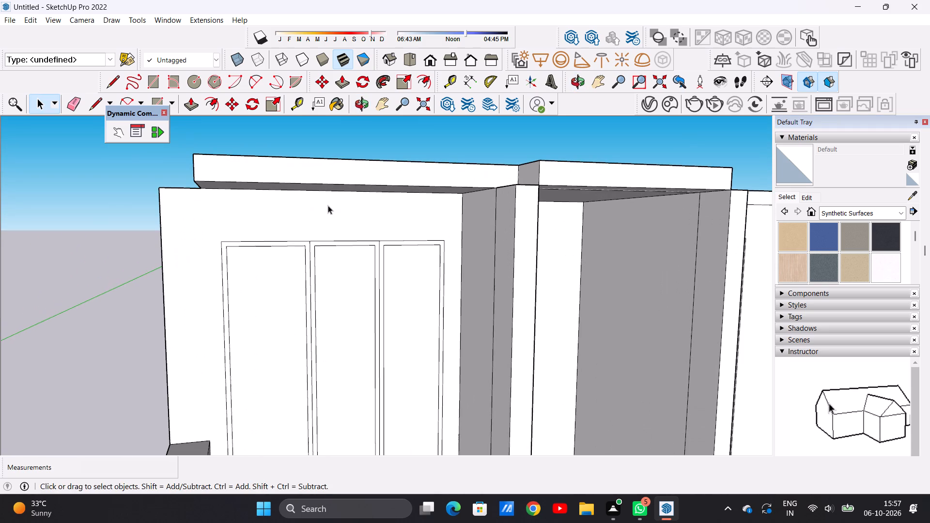
pyautogui.press('l')
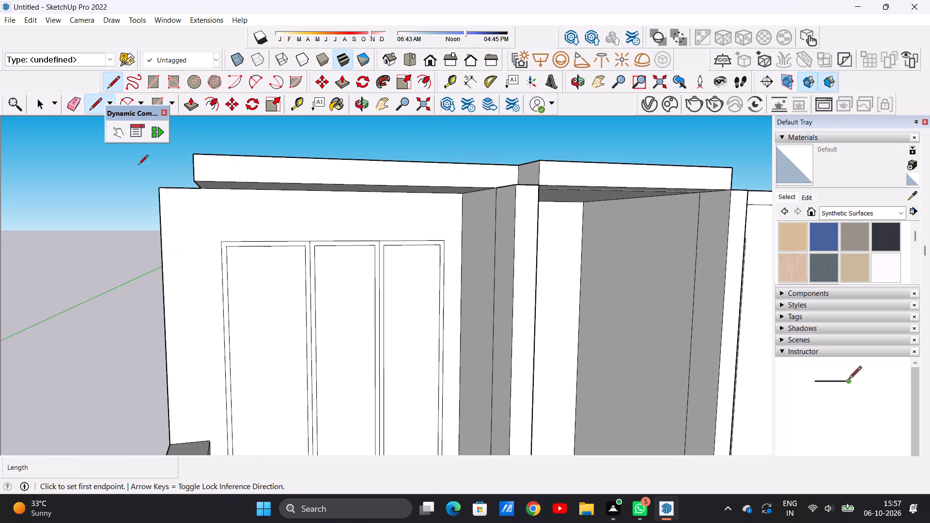
pyautogui.click(156, 212)
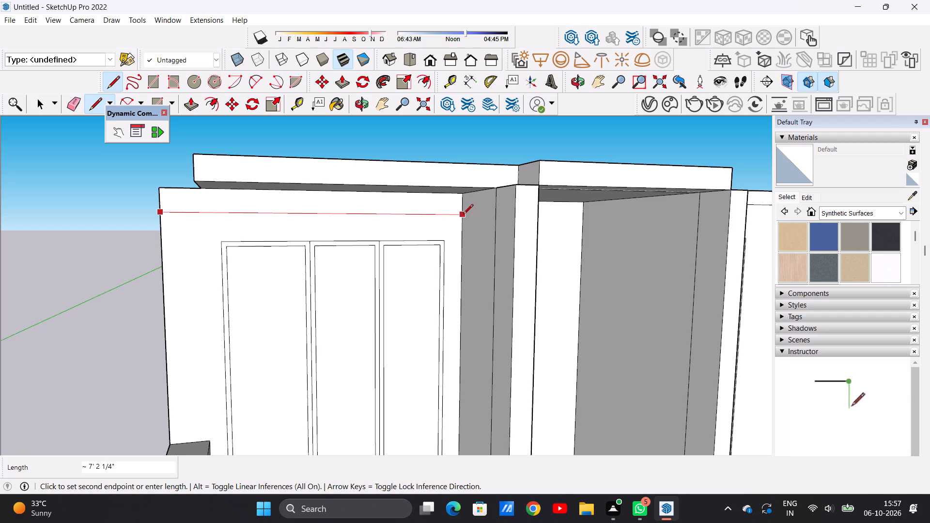
pyautogui.click(463, 215)
pyautogui.press('space')
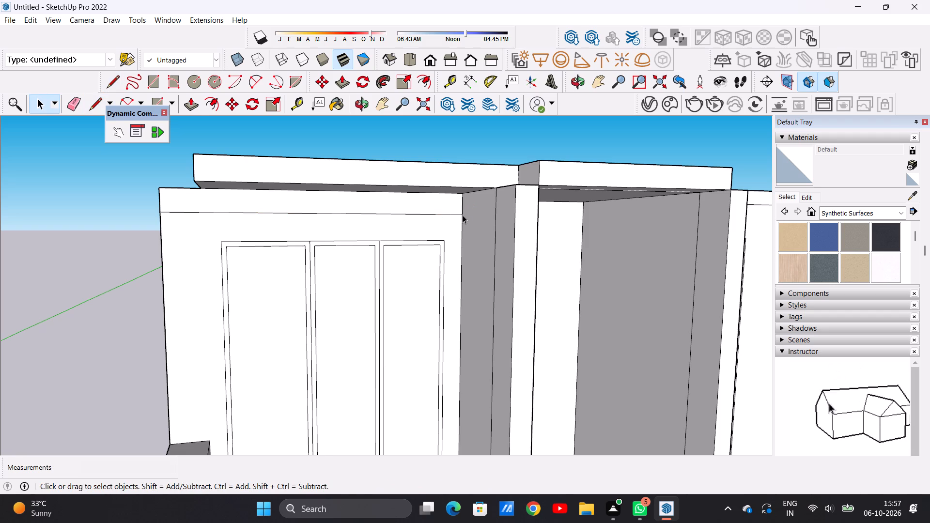
# Pull the wall strip above the three-panel door outward 1' 7" as a projecting band under the roof slab.
pyautogui.press('p')
pyautogui.moveTo(259, 201); pyautogui.dragTo(345, 231, button='middle')
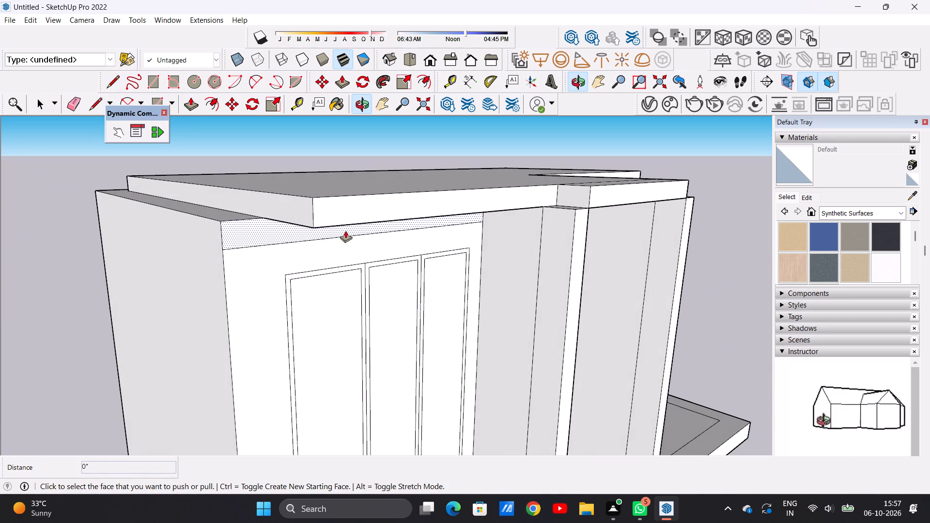
pyautogui.scroll(3, 247, 238)
pyautogui.click(247, 237)
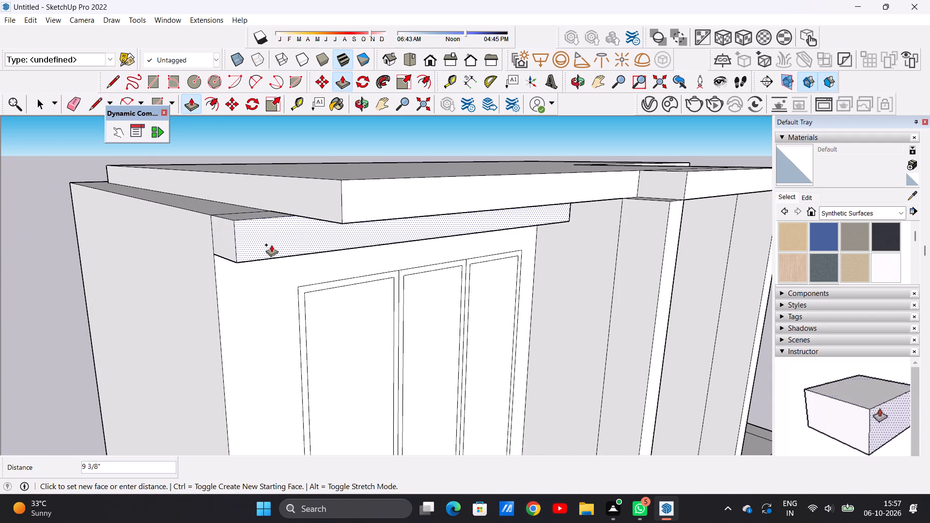
pyautogui.click(302, 252)
pyautogui.press('space')
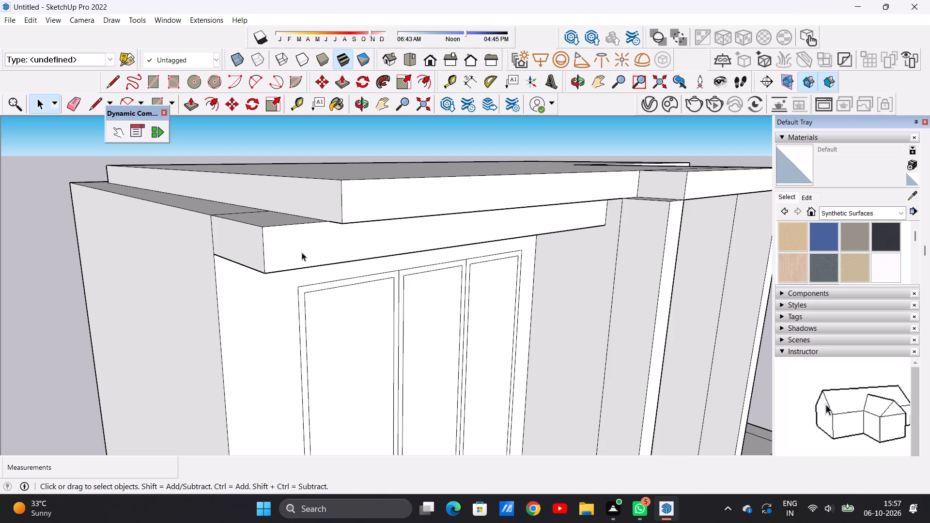
# Examine the projecting band above the three-panel door and its relation to the roof slab and the whole front elevation.
pyautogui.scroll(-4, 285, 246)
pyautogui.moveTo(340, 252); pyautogui.dragTo(212, 248, button='middle')
pyautogui.scroll(-11, 268, 248)
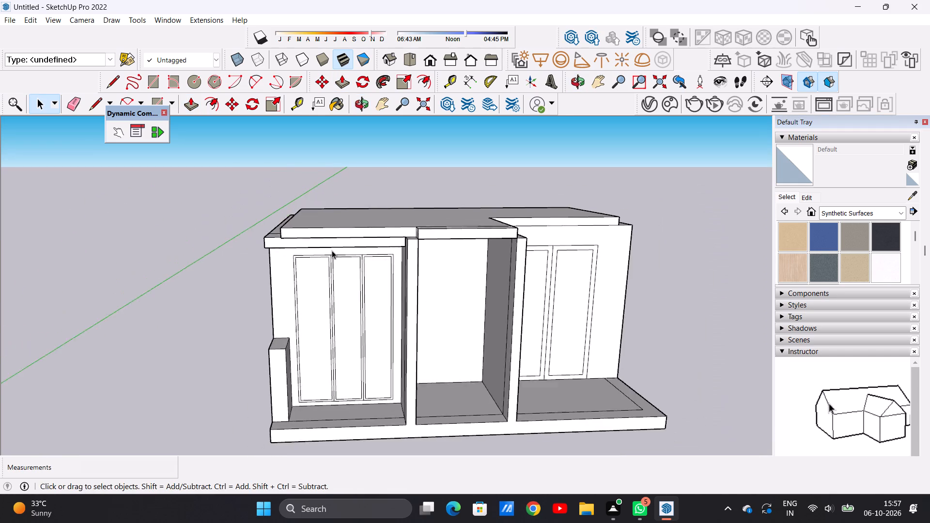
pyautogui.scroll(-2, 332, 250)
pyautogui.scroll(10, 306, 257)
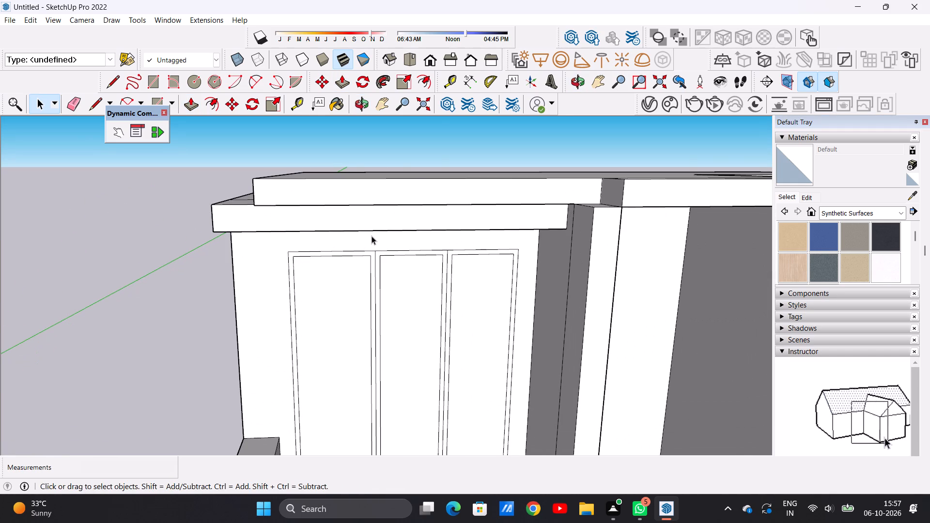
pyautogui.scroll(4, 537, 221)
pyautogui.scroll(-9, 529, 229)
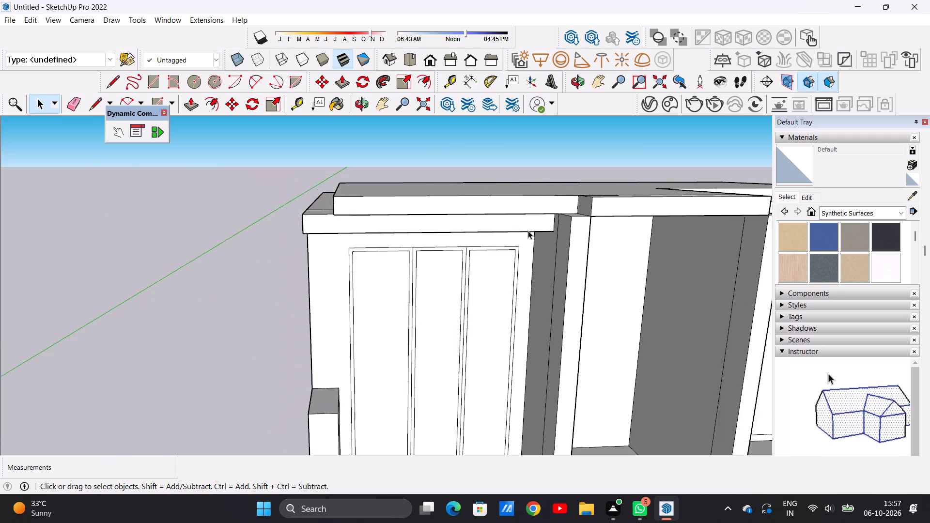
pyautogui.scroll(-1, 528, 231)
pyautogui.scroll(-3, 450, 215)
pyautogui.moveTo(471, 263); pyautogui.dragTo(417, 261, button='middle')
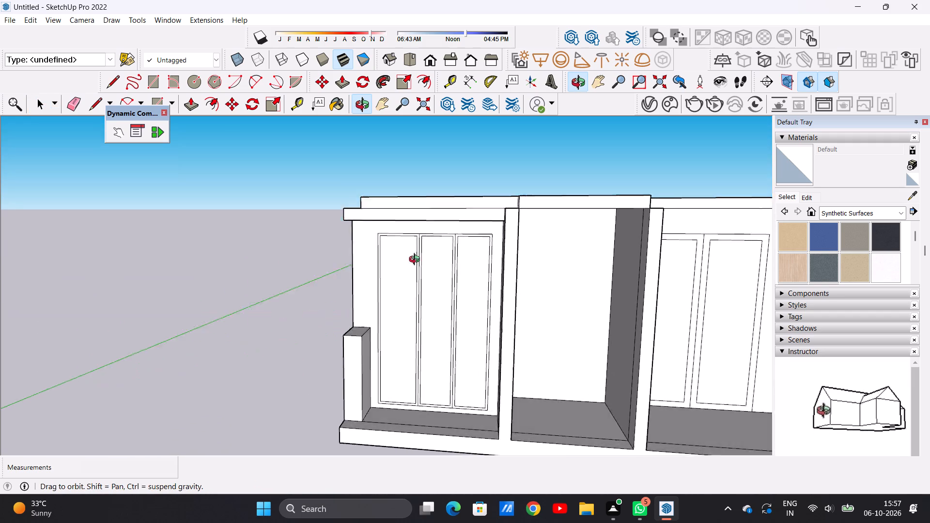
pyautogui.moveTo(417, 261); pyautogui.dragTo(432, 283, button='middle')
pyautogui.scroll(5, 444, 224)
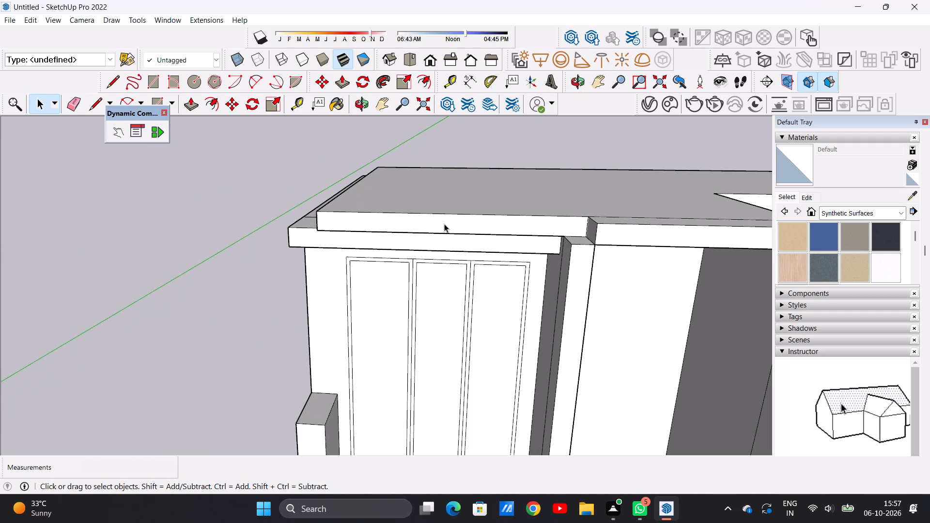
pyautogui.moveTo(366, 246); pyautogui.dragTo(407, 287, button='middle')
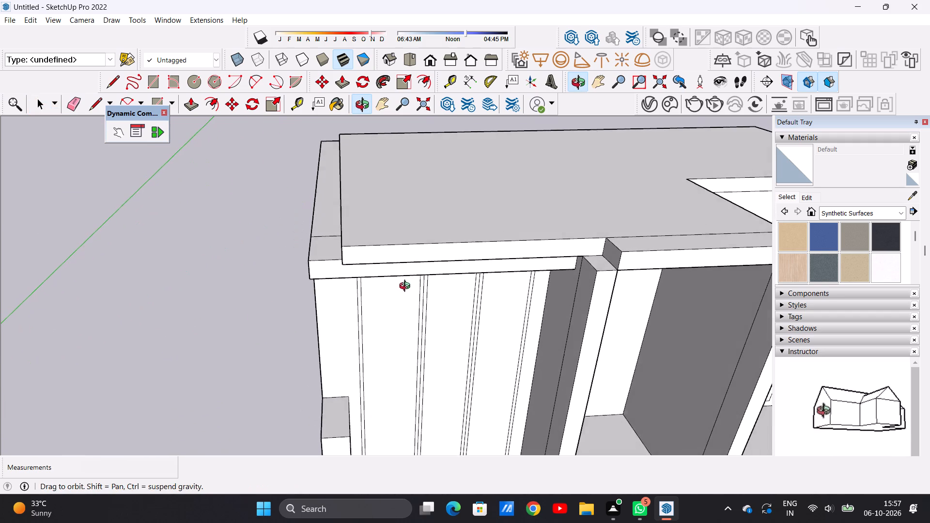
pyautogui.moveTo(407, 287); pyautogui.dragTo(406, 288, button='middle')
pyautogui.scroll(-3, 337, 256)
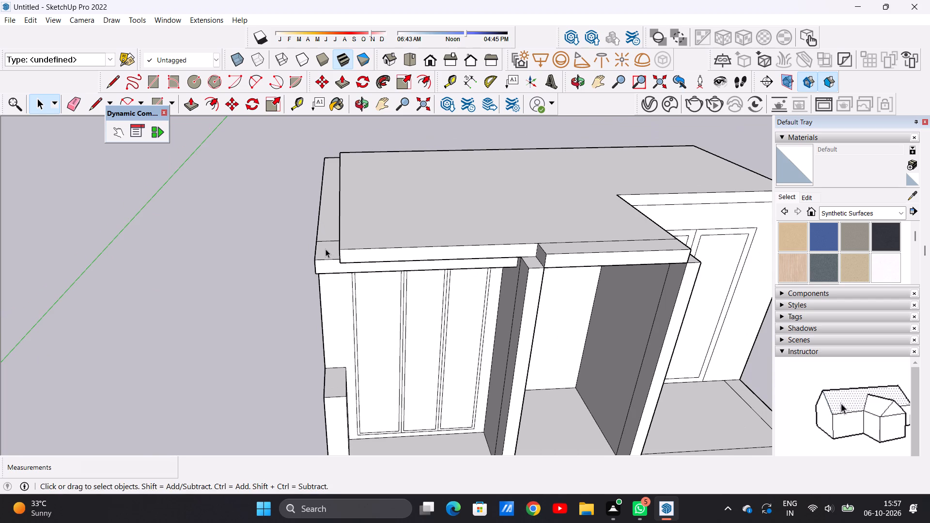
pyautogui.scroll(-8, 255, 246)
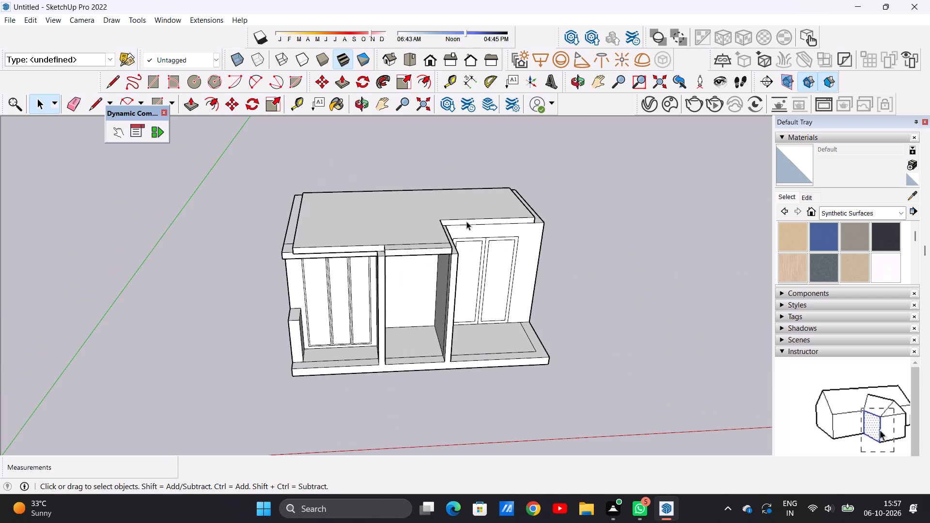
pyautogui.scroll(4, 472, 221)
pyautogui.scroll(-3, 348, 230)
pyautogui.scroll(7, 385, 229)
pyautogui.moveTo(353, 282); pyautogui.dragTo(350, 255, button='middle')
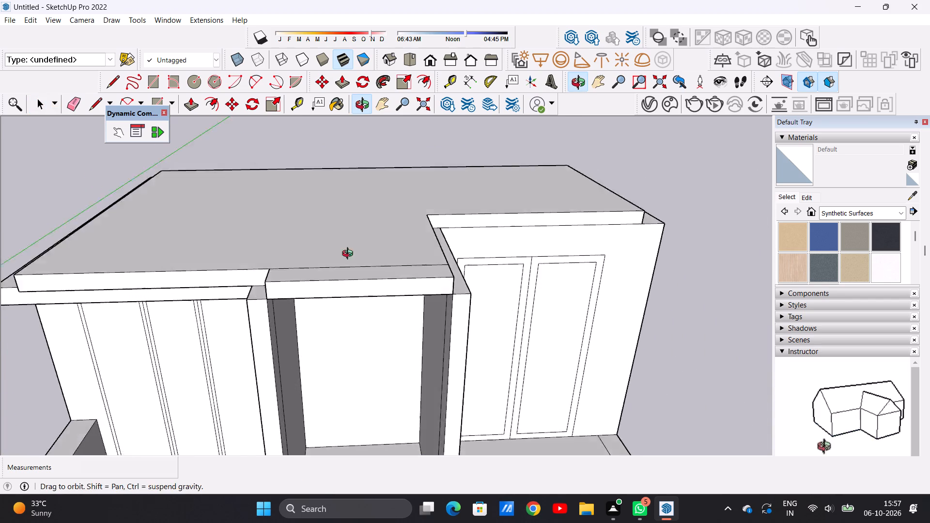
pyautogui.moveTo(350, 255); pyautogui.dragTo(351, 213, button='middle')
pyautogui.scroll(-14, 351, 212)
pyautogui.scroll(9, 317, 263)
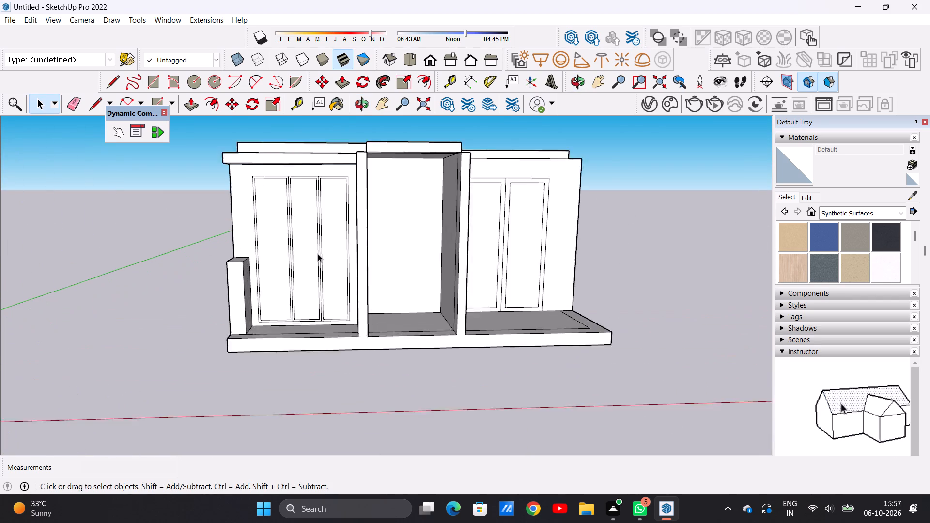
# Examine the whole front elevation, including the projecting band, the central bay and both door walls.
pyautogui.scroll(1, 318, 254)
pyautogui.scroll(2, 414, 235)
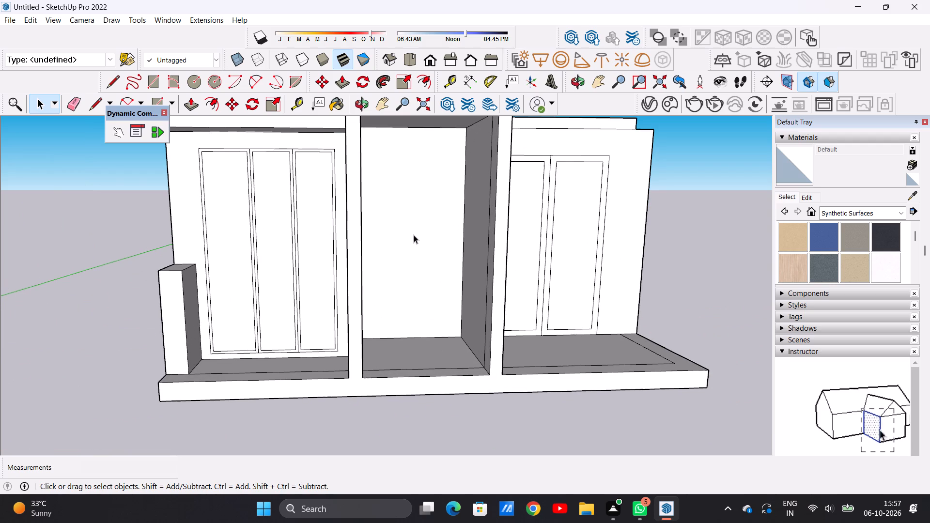
pyautogui.scroll(-8, 406, 251)
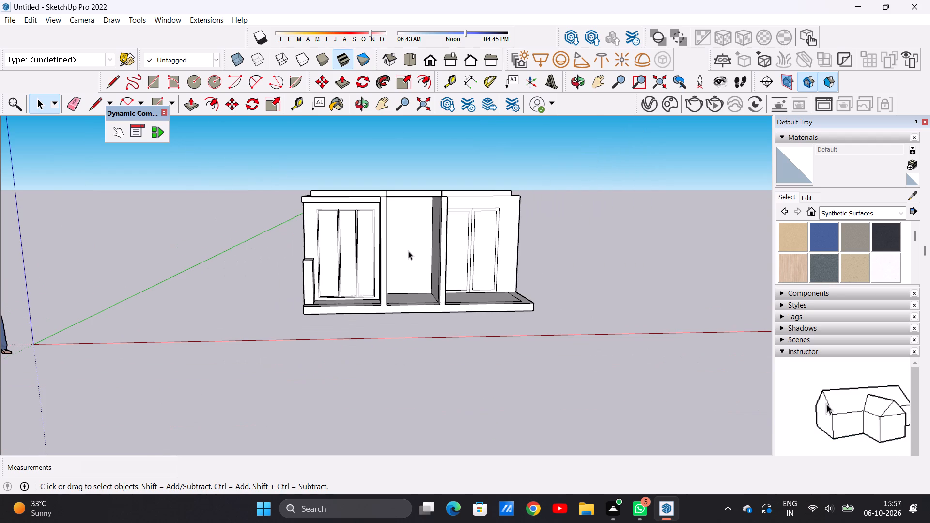
pyautogui.moveTo(384, 271); pyautogui.dragTo(349, 304, button='middle')
pyautogui.scroll(-1, 373, 276)
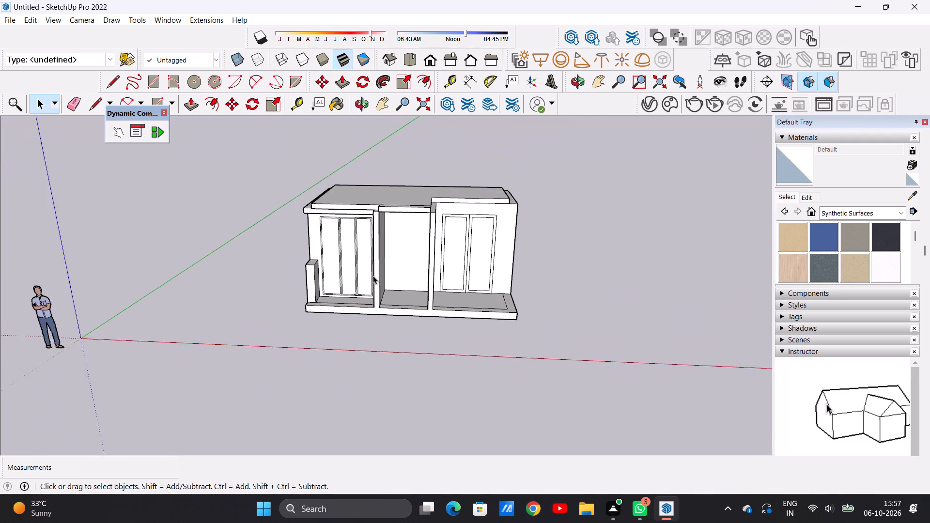
pyautogui.moveTo(373, 277); pyautogui.dragTo(412, 299, button='middle')
pyautogui.scroll(5, 414, 293)
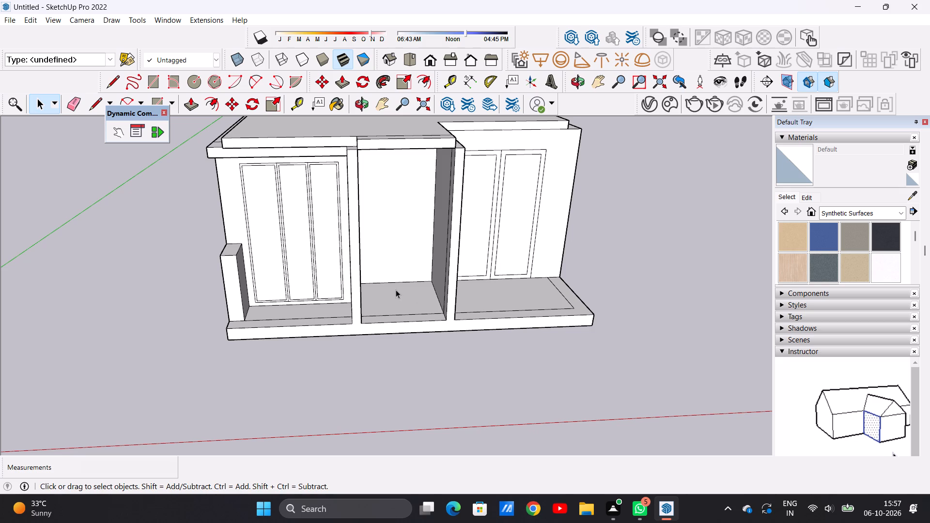
pyautogui.scroll(-5, 371, 223)
pyautogui.scroll(7, 390, 206)
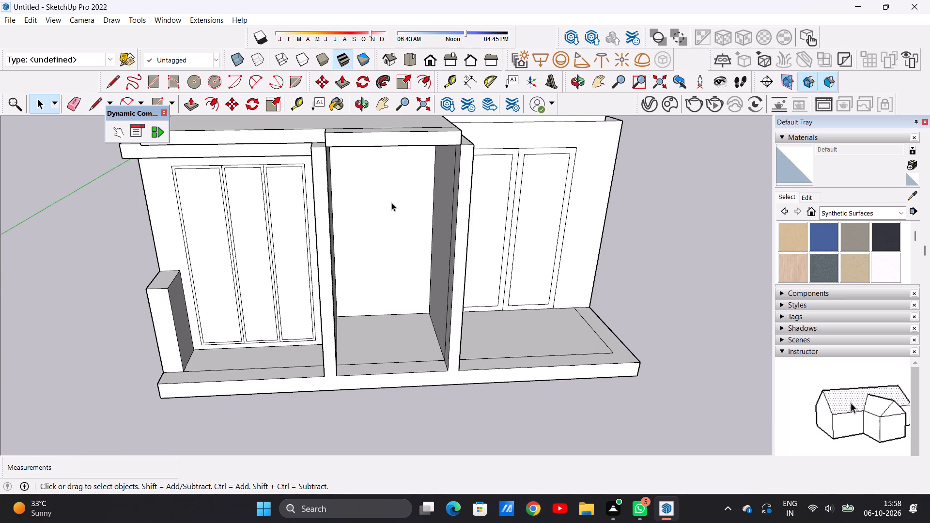
pyautogui.scroll(-4, 390, 199)
pyautogui.moveTo(386, 221); pyautogui.dragTo(324, 205, button='middle')
pyautogui.scroll(2, 499, 160)
pyautogui.moveTo(403, 207); pyautogui.dragTo(439, 184, button='middle')
pyautogui.scroll(-3, 431, 191)
pyautogui.scroll(3, 444, 179)
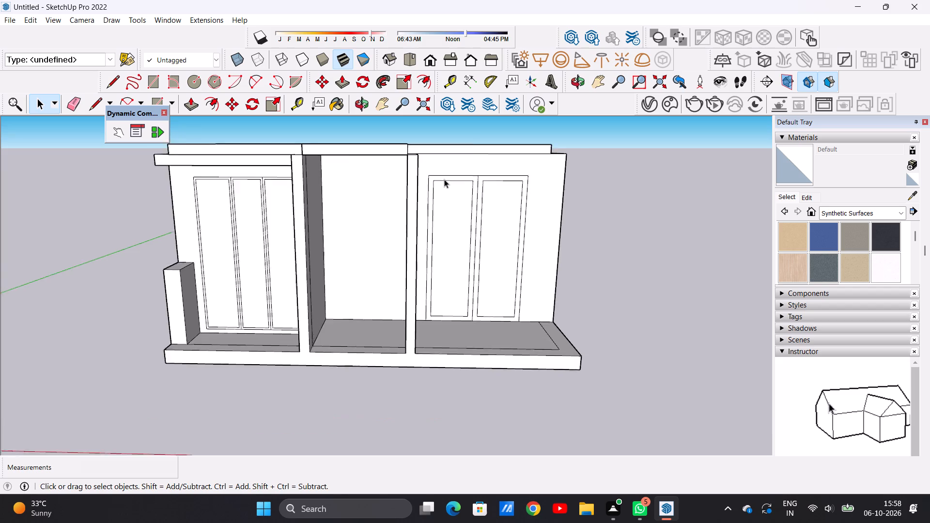
pyautogui.scroll(1, 444, 179)
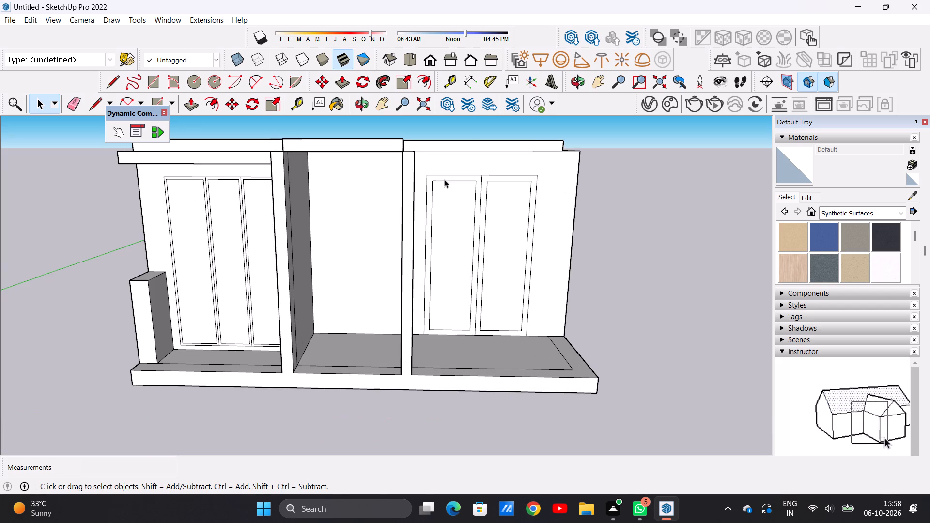
# Examine the roof slab from above, focusing on its edges around the two-panel door wall.
pyautogui.moveTo(445, 180); pyautogui.dragTo(452, 277, button='middle')
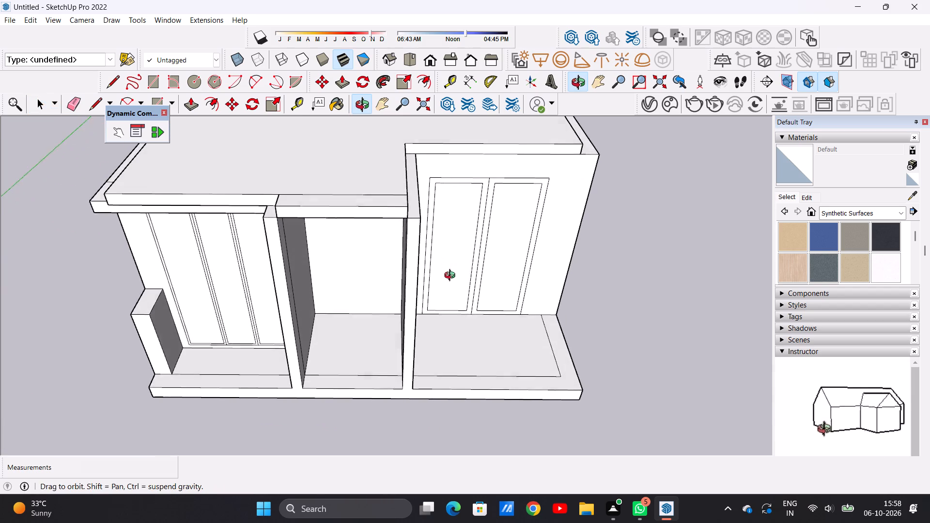
pyautogui.moveTo(452, 277); pyautogui.dragTo(452, 282, button='middle')
pyautogui.scroll(3, 460, 185)
pyautogui.moveTo(447, 172); pyautogui.dragTo(445, 159, button='middle')
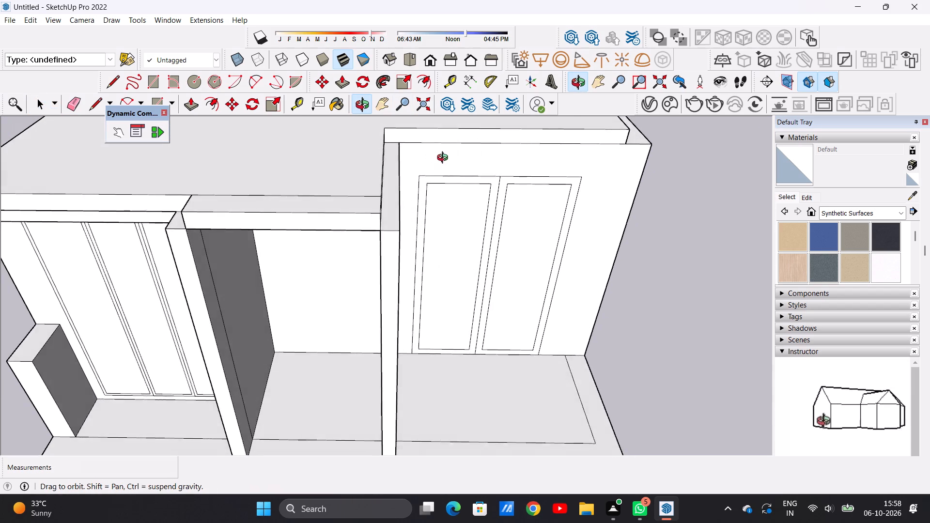
pyautogui.moveTo(445, 159); pyautogui.dragTo(395, 159, button='middle')
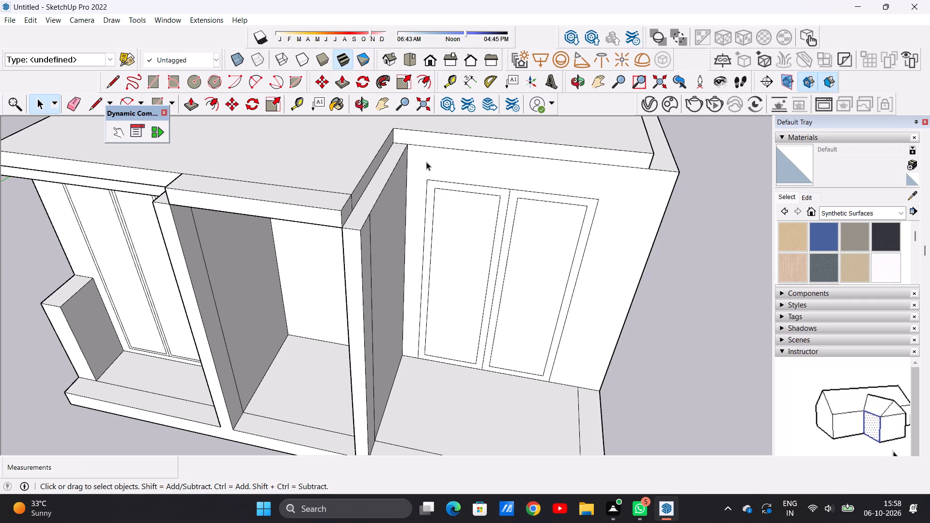
pyautogui.scroll(-10, 426, 162)
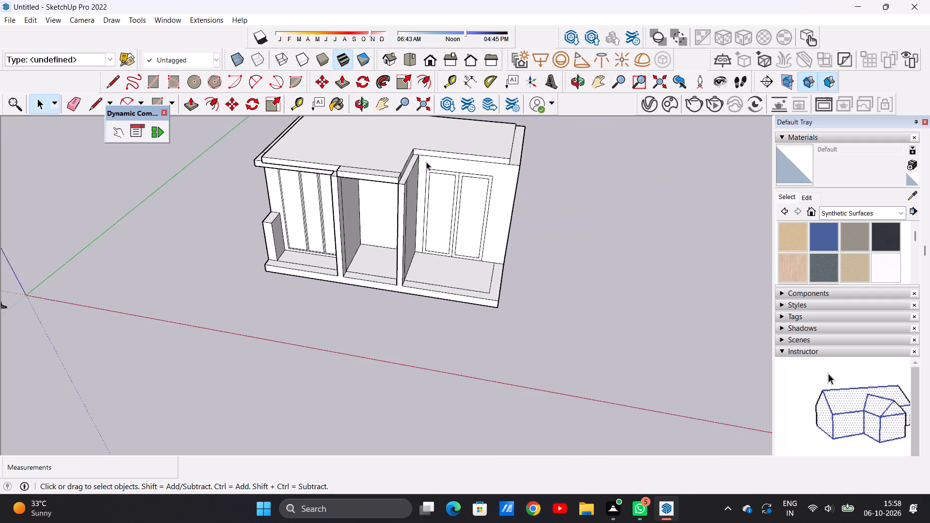
pyautogui.scroll(-3, 426, 162)
pyautogui.moveTo(422, 141); pyautogui.dragTo(426, 231, button='middle')
pyautogui.scroll(-7, 418, 227)
pyautogui.scroll(9, 421, 177)
pyautogui.moveTo(482, 269); pyautogui.dragTo(484, 158, button='middle')
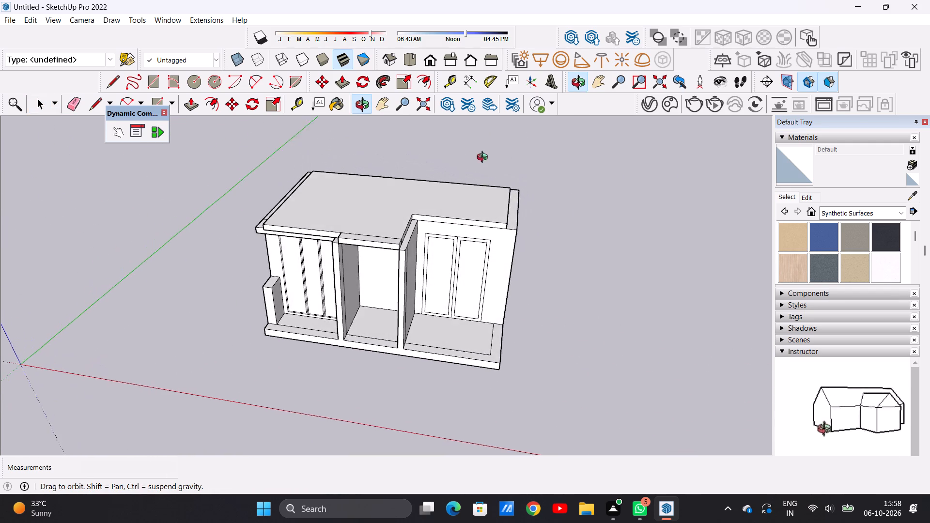
pyautogui.moveTo(484, 158); pyautogui.dragTo(484, 155, button='middle')
pyautogui.scroll(9, 492, 237)
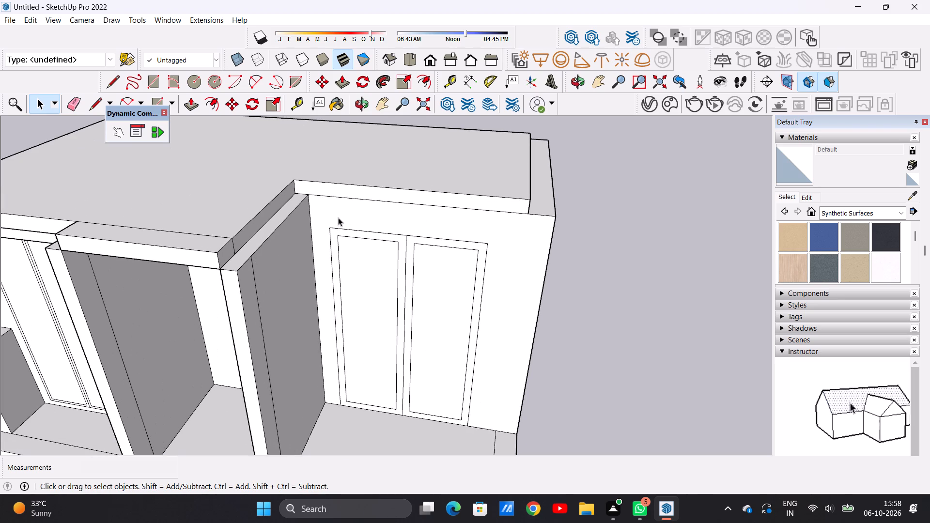
pyautogui.scroll(2, 323, 216)
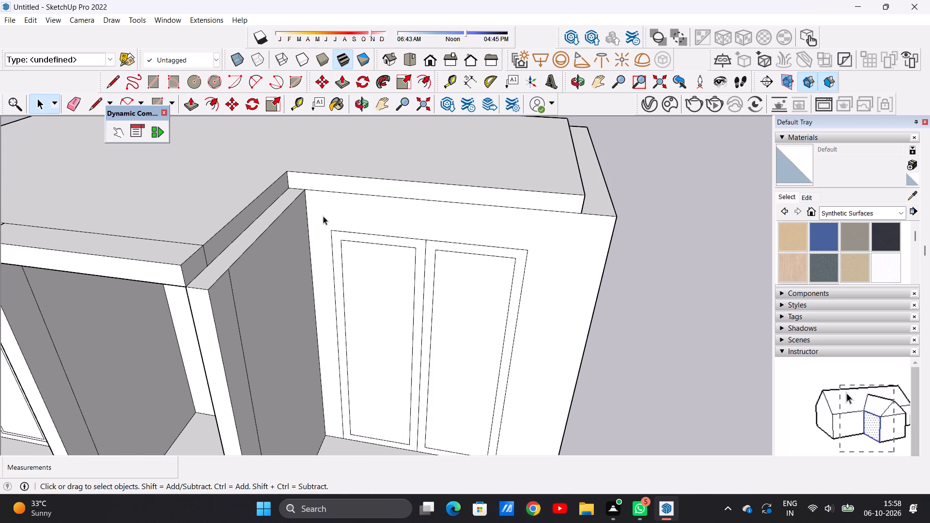
pyautogui.scroll(-3, 325, 213)
pyautogui.moveTo(327, 211); pyautogui.dragTo(347, 190, button='middle')
pyautogui.scroll(2, 347, 190)
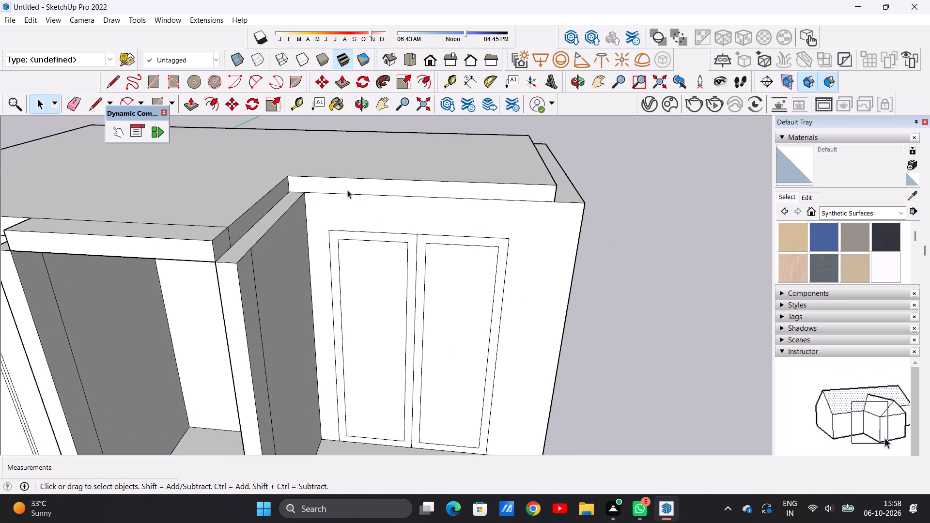
pyautogui.press('l')
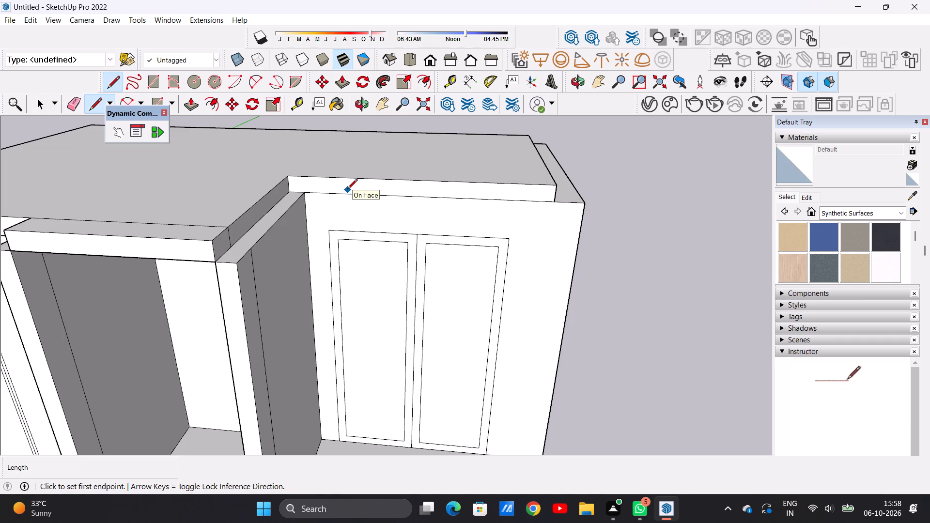
pyautogui.press('space')
# Pull the roof slab's side face beside the two-panel door outward about 10 1/2", flush with the outer side wall.
pyautogui.scroll(-4, 348, 189)
pyautogui.moveTo(434, 159); pyautogui.dragTo(331, 225, button='middle')
pyautogui.scroll(3, 463, 241)
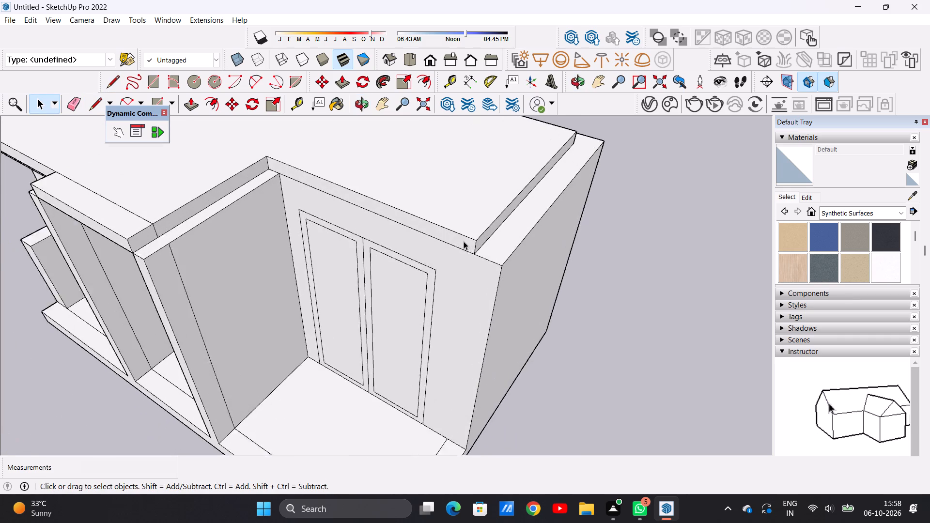
pyautogui.scroll(1, 464, 241)
pyautogui.scroll(-15, 464, 241)
pyautogui.scroll(4, 500, 237)
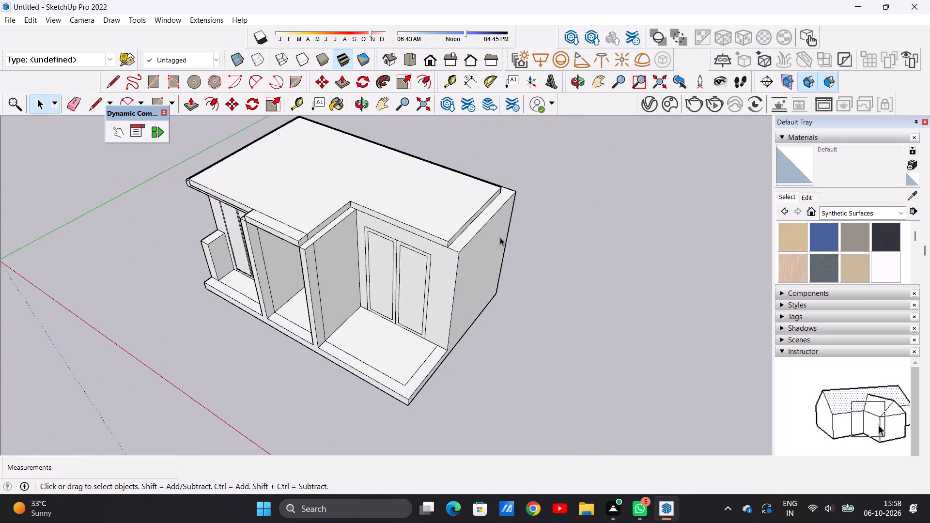
pyautogui.scroll(1, 500, 237)
pyautogui.scroll(7, 447, 240)
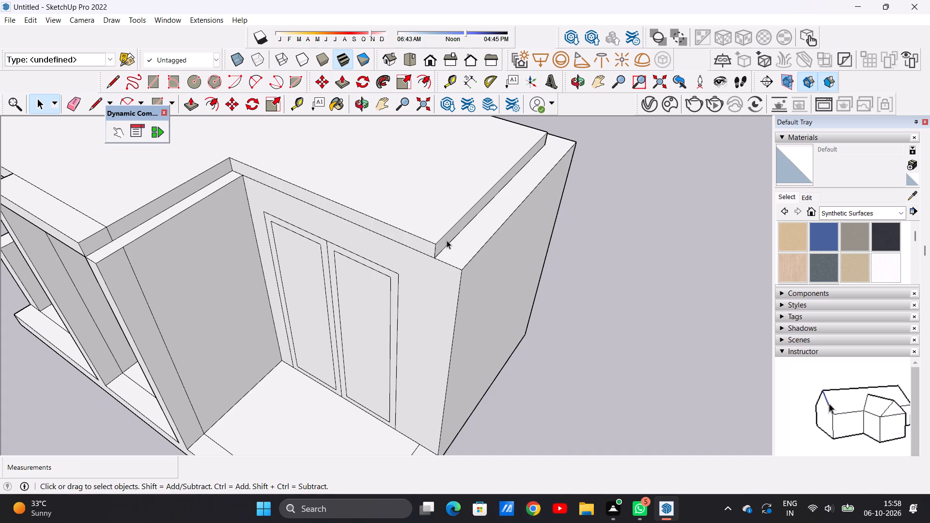
pyautogui.press('p')
pyautogui.scroll(10, 447, 240)
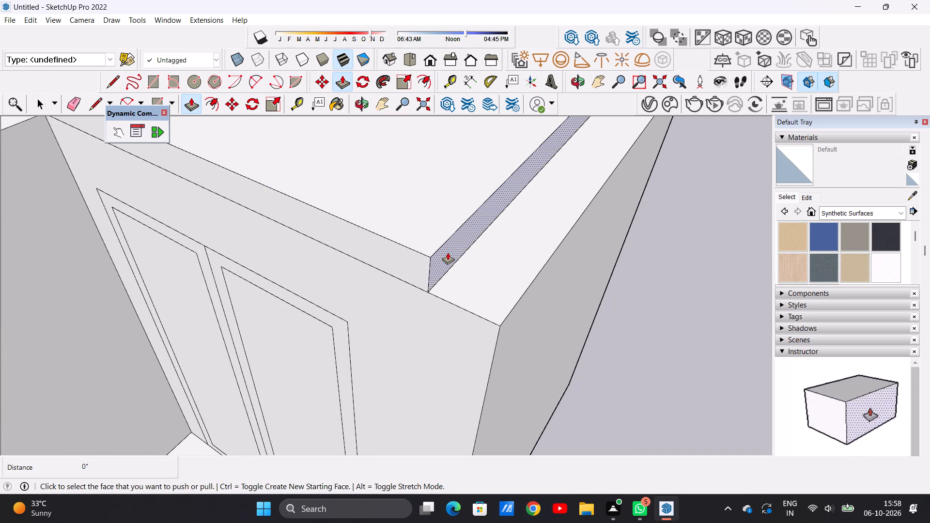
pyautogui.click(448, 252)
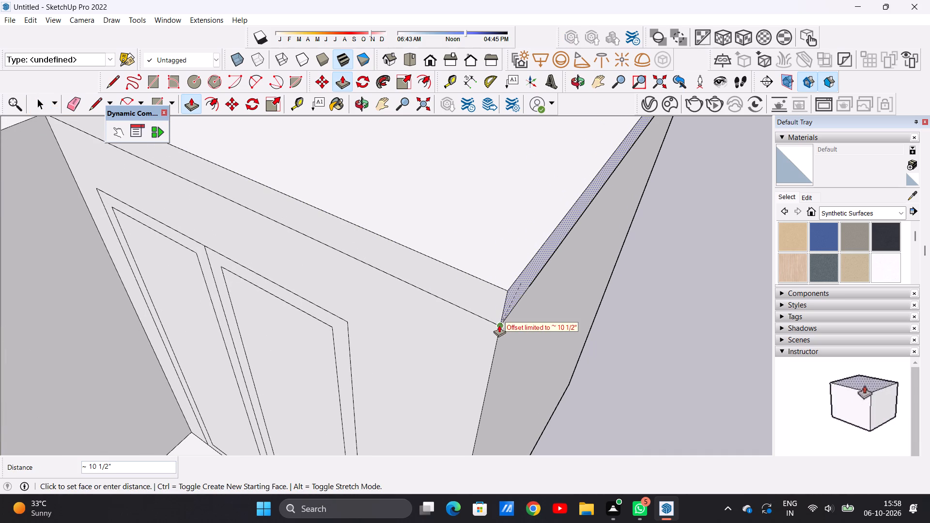
pyautogui.click(499, 325)
pyautogui.scroll(-20, 502, 250)
pyautogui.scroll(-2, 502, 250)
pyautogui.press('space')
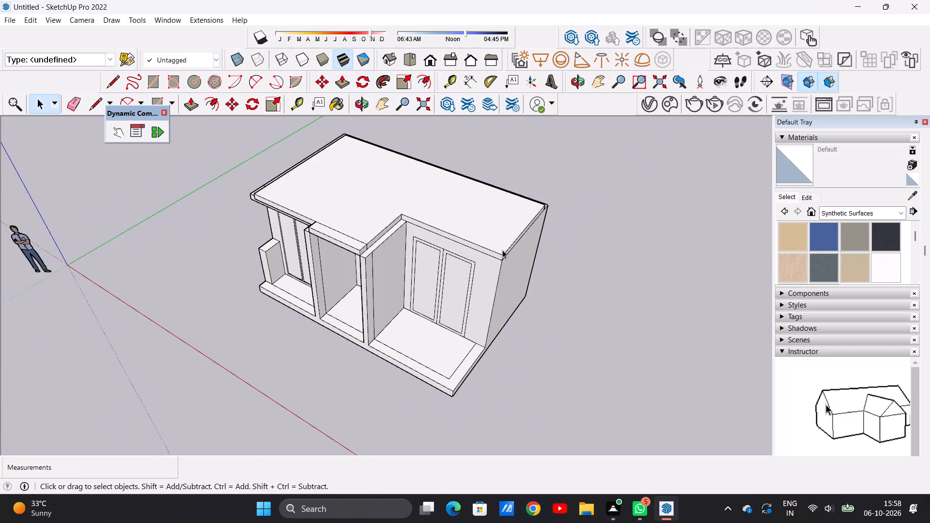
# Pull the roof slab's opposite side face, beside the three-panel door, outward about 10 1/2" to the outer side wall.
pyautogui.scroll(-15, 502, 250)
pyautogui.moveTo(428, 234); pyautogui.dragTo(550, 192, button='middle')
pyautogui.scroll(7, 440, 208)
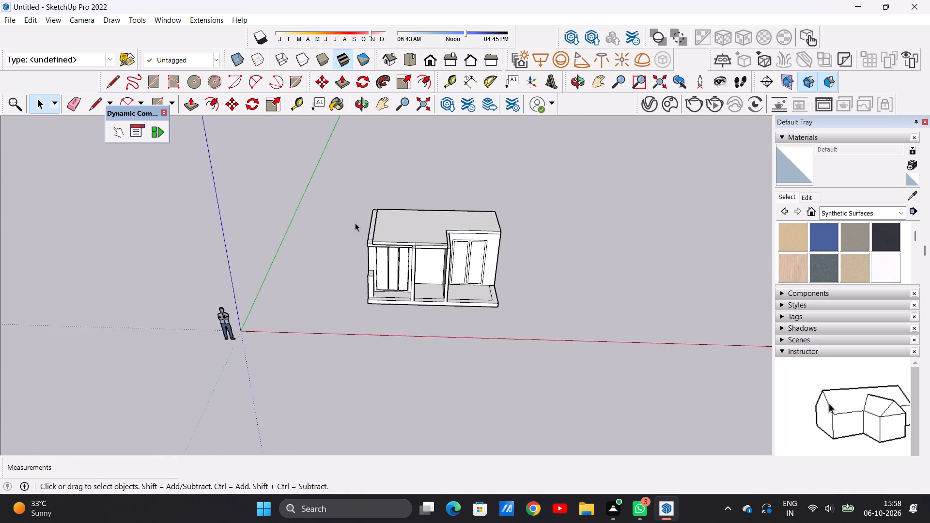
pyautogui.moveTo(355, 223); pyautogui.dragTo(443, 217, button='middle')
pyautogui.scroll(18, 389, 241)
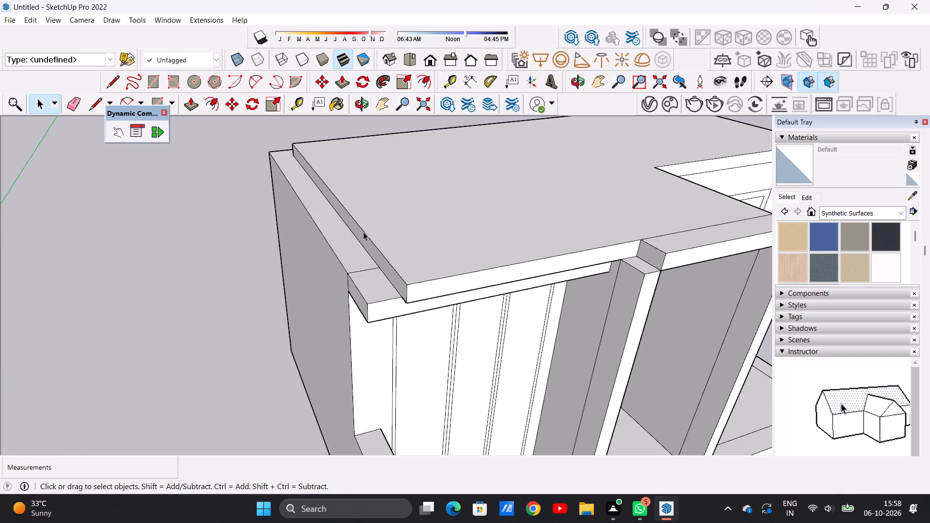
pyautogui.scroll(2, 356, 240)
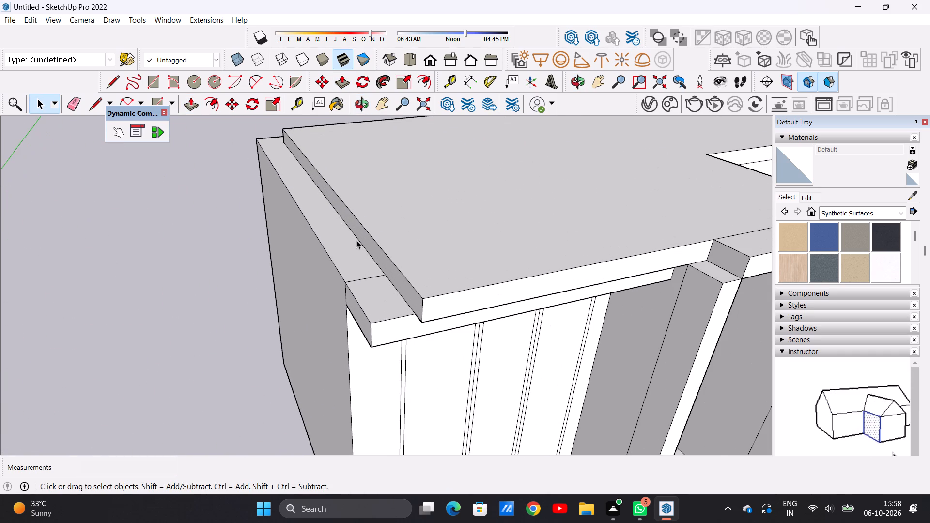
pyautogui.scroll(5, 356, 240)
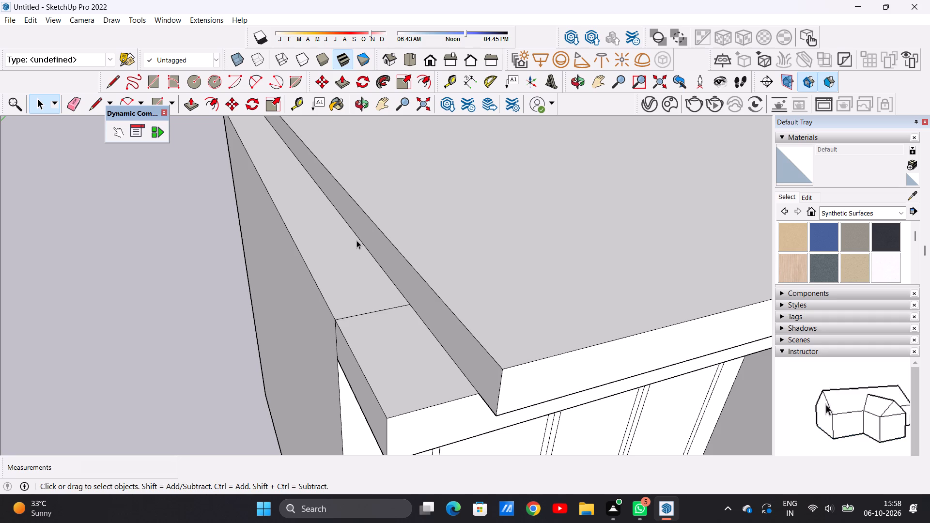
pyautogui.press('p')
pyautogui.scroll(6, 378, 225)
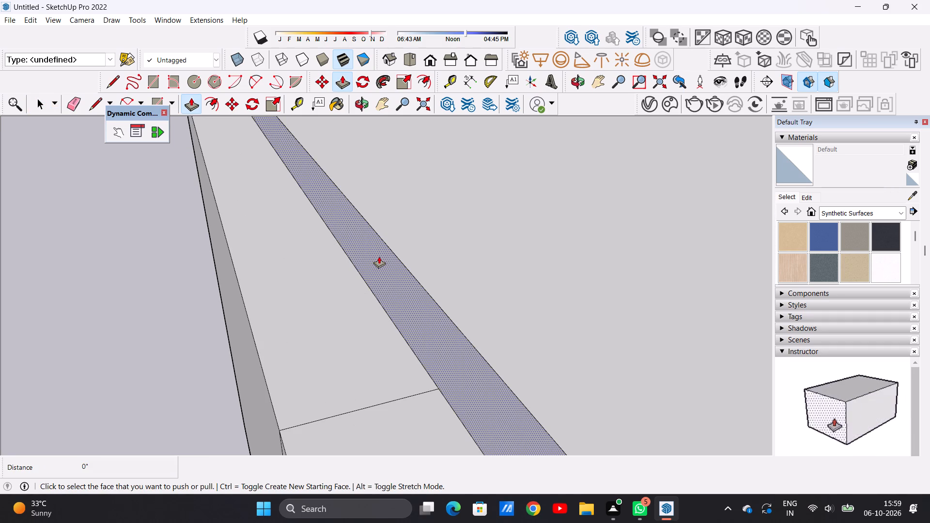
pyautogui.click(379, 256)
pyautogui.scroll(-12, 382, 242)
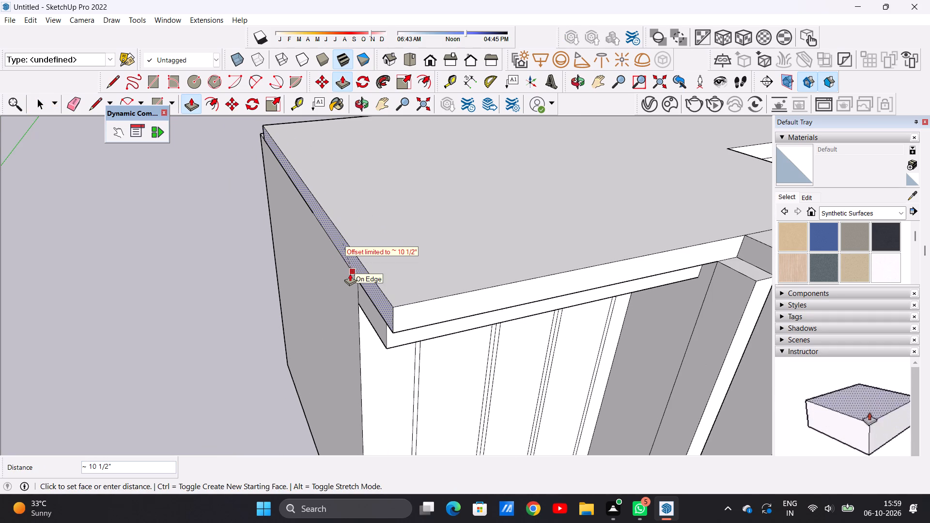
pyautogui.click(350, 274)
pyautogui.press('space')
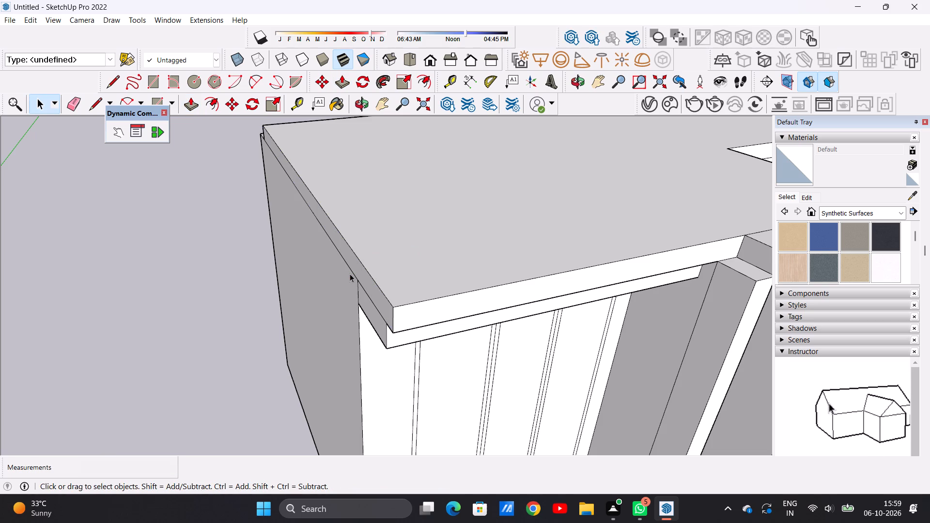
# Examine the widened roof slab from the front and above, checking its side edges against the walls and front band.
pyautogui.scroll(-17, 350, 274)
pyautogui.scroll(-4, 391, 207)
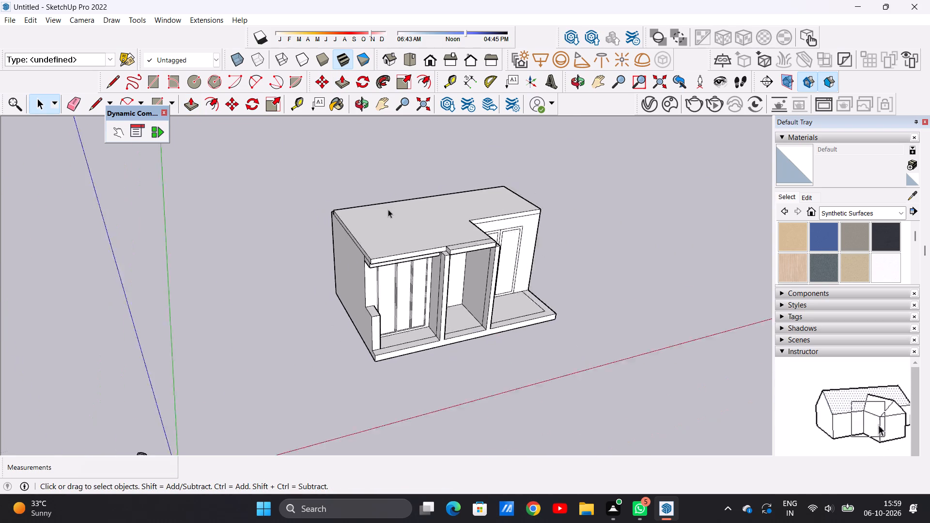
pyautogui.scroll(-2, 388, 209)
pyautogui.scroll(1, 263, 280)
pyautogui.moveTo(263, 280); pyautogui.dragTo(233, 241, button='middle')
pyautogui.moveTo(430, 261); pyautogui.dragTo(358, 218, button='middle')
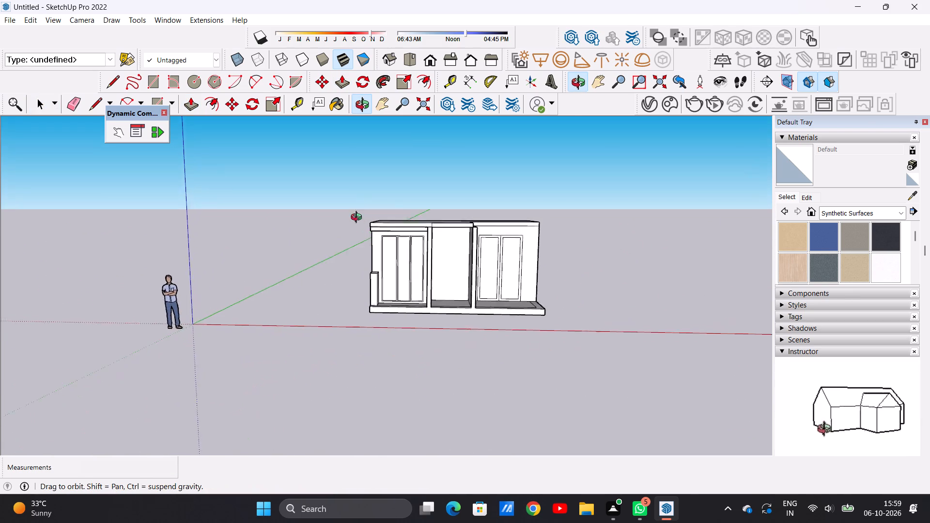
pyautogui.moveTo(358, 218); pyautogui.dragTo(319, 246, button='middle')
pyautogui.scroll(7, 345, 239)
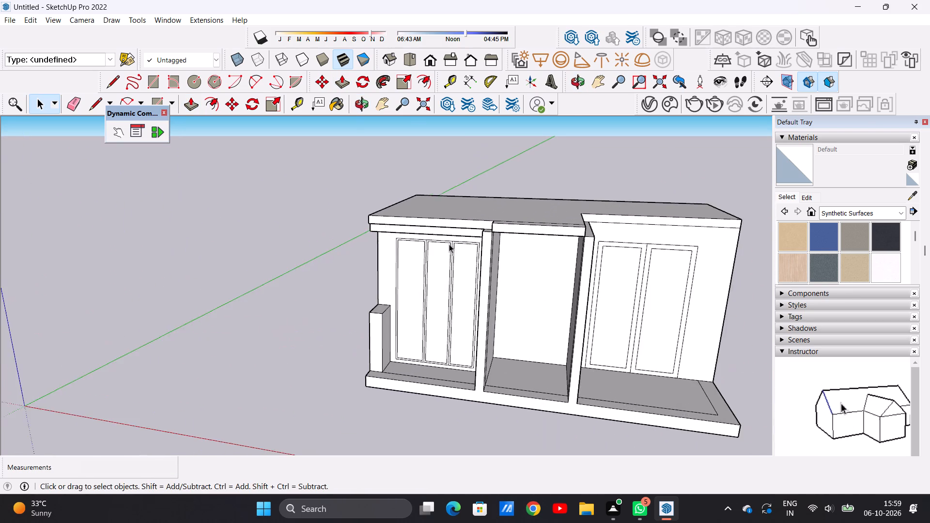
pyautogui.moveTo(449, 244); pyautogui.dragTo(464, 228, button='middle')
pyautogui.scroll(-11, 403, 234)
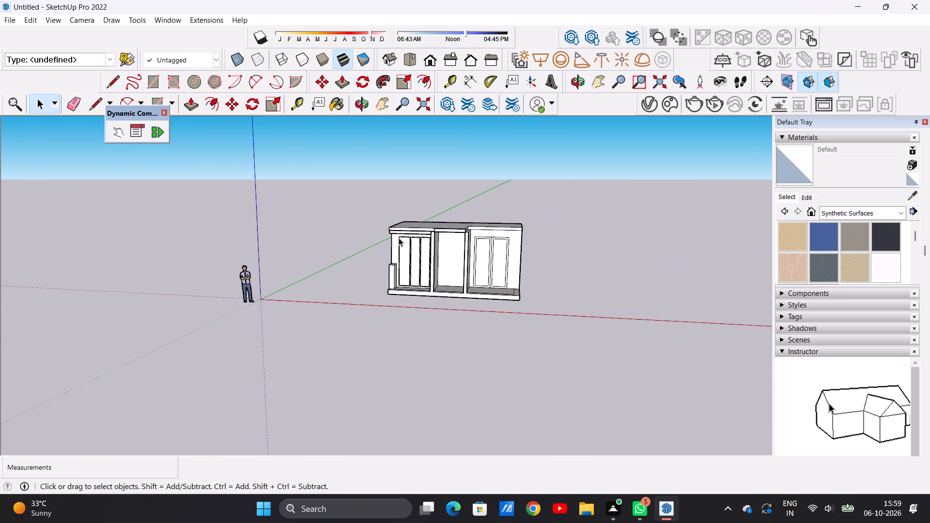
pyautogui.scroll(13, 467, 210)
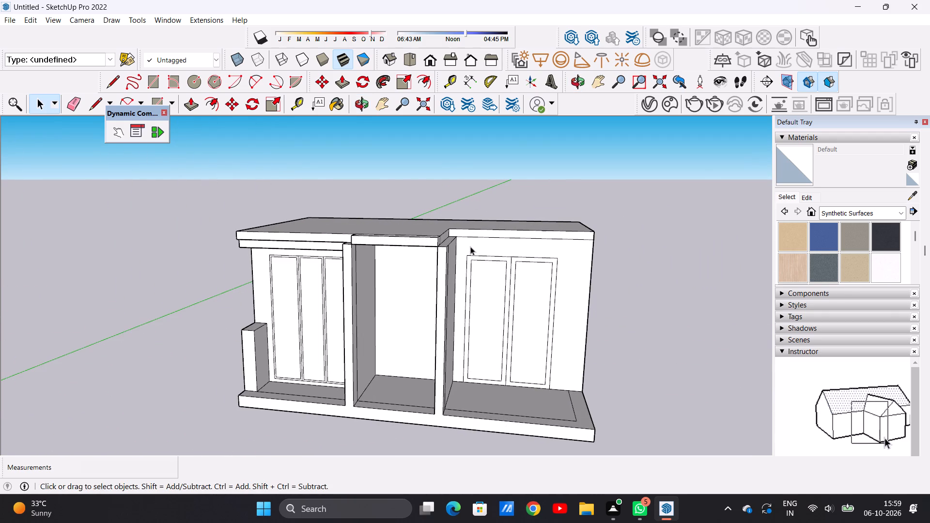
pyautogui.moveTo(414, 202); pyautogui.dragTo(427, 307, button='middle')
pyautogui.scroll(-5, 429, 267)
pyautogui.moveTo(431, 261); pyautogui.dragTo(435, 322, button='middle')
pyautogui.scroll(1, 449, 269)
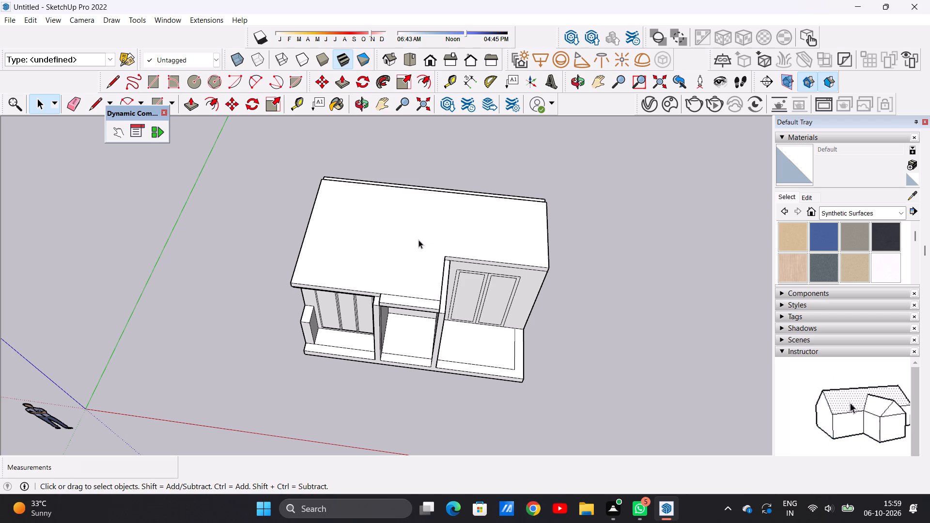
# Examine the roof slab from above and from the front, focusing on the inner corner beside the two-panel door wall.
pyautogui.scroll(-8, 418, 240)
pyautogui.scroll(6, 420, 234)
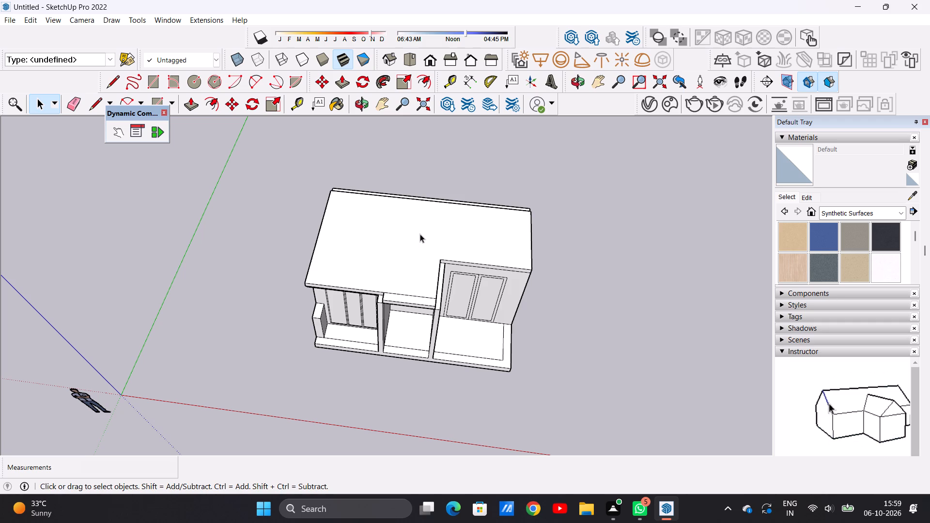
pyautogui.scroll(-4, 373, 196)
pyautogui.scroll(6, 424, 278)
pyautogui.scroll(-2, 401, 247)
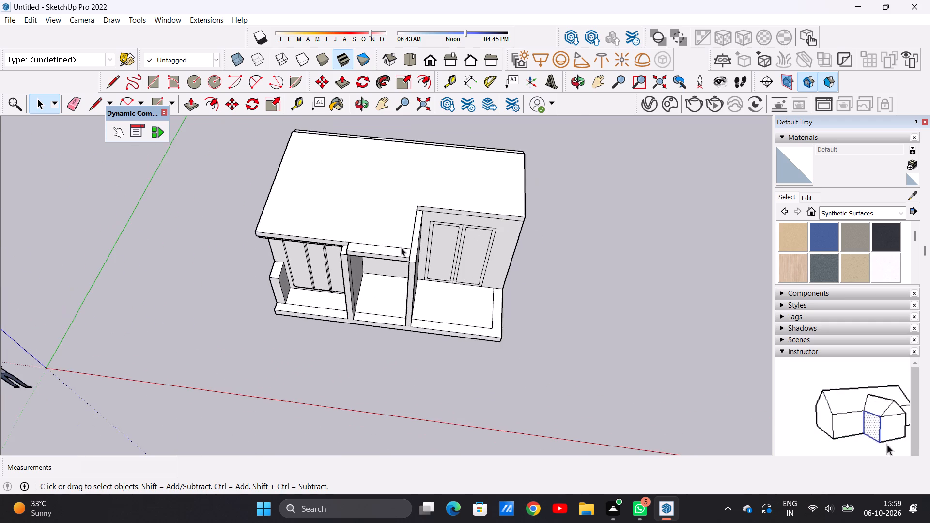
pyautogui.scroll(4, 429, 190)
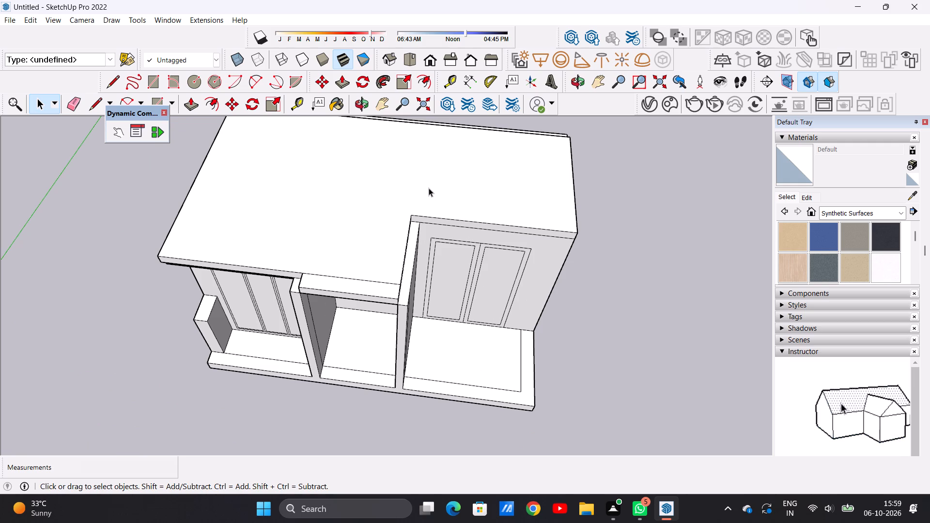
pyautogui.moveTo(434, 256); pyautogui.dragTo(452, 144, button='middle')
pyautogui.scroll(-6, 436, 231)
pyautogui.moveTo(325, 301); pyautogui.dragTo(336, 263, button='middle')
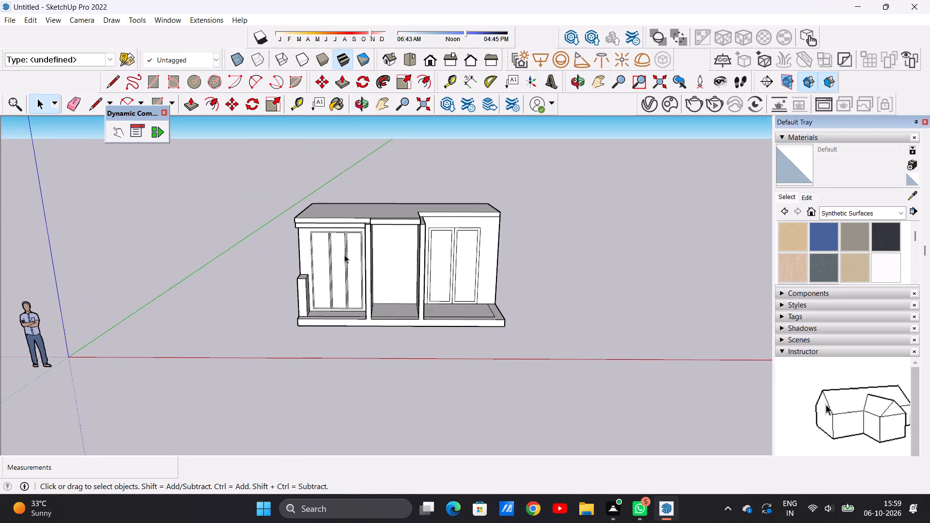
pyautogui.scroll(4, 473, 209)
pyautogui.moveTo(438, 206); pyautogui.dragTo(432, 355, button='middle')
pyautogui.scroll(3, 384, 227)
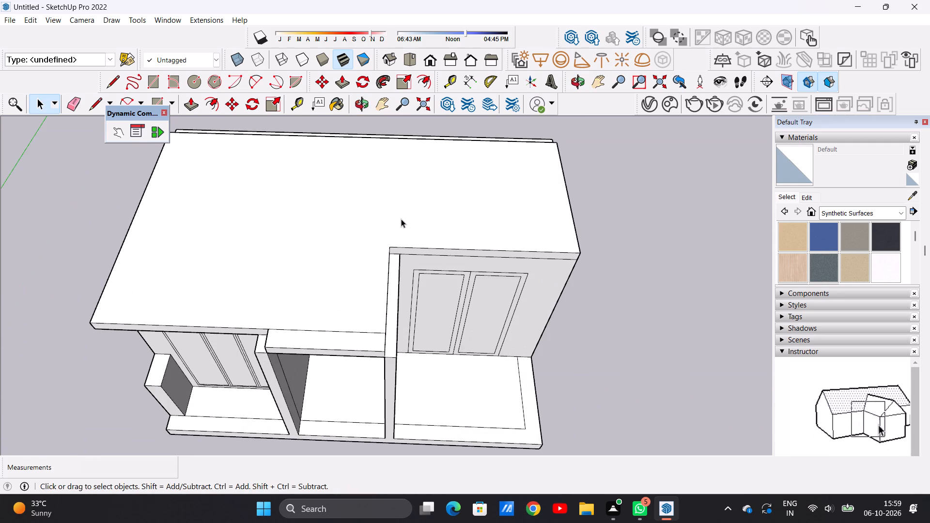
pyautogui.scroll(-2, 423, 221)
pyautogui.moveTo(401, 196); pyautogui.dragTo(388, 253, button='middle')
pyautogui.moveTo(394, 249); pyautogui.dragTo(411, 264, button='middle')
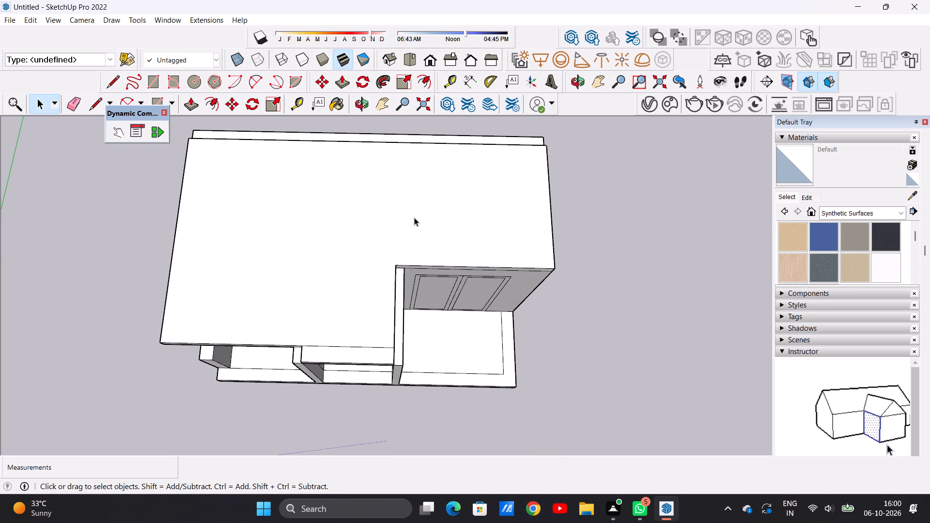
# Draw a line about 7' 9 15/16" long across the roof slab's top, from the inner corner beside the two-panel door to the back edge.
pyautogui.scroll(-3, 414, 217)
pyautogui.scroll(4, 382, 255)
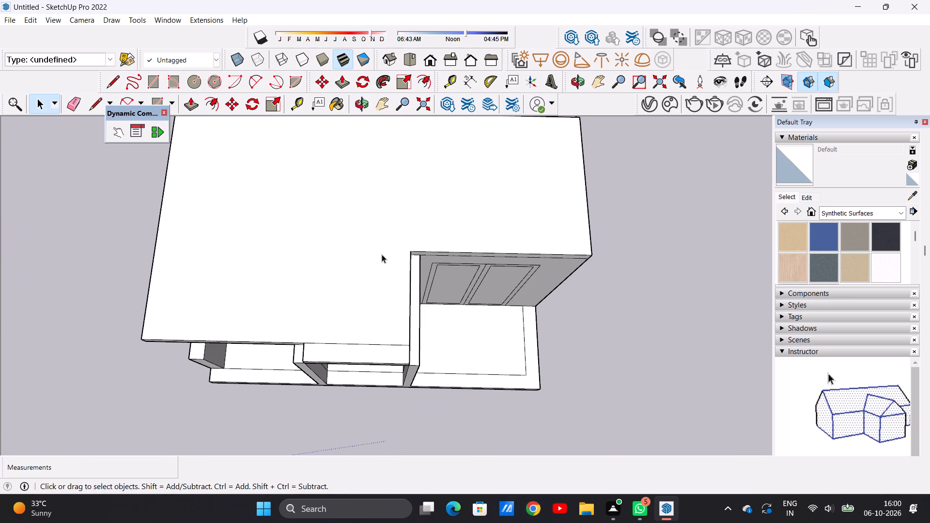
pyautogui.scroll(-2, 382, 254)
pyautogui.press('l')
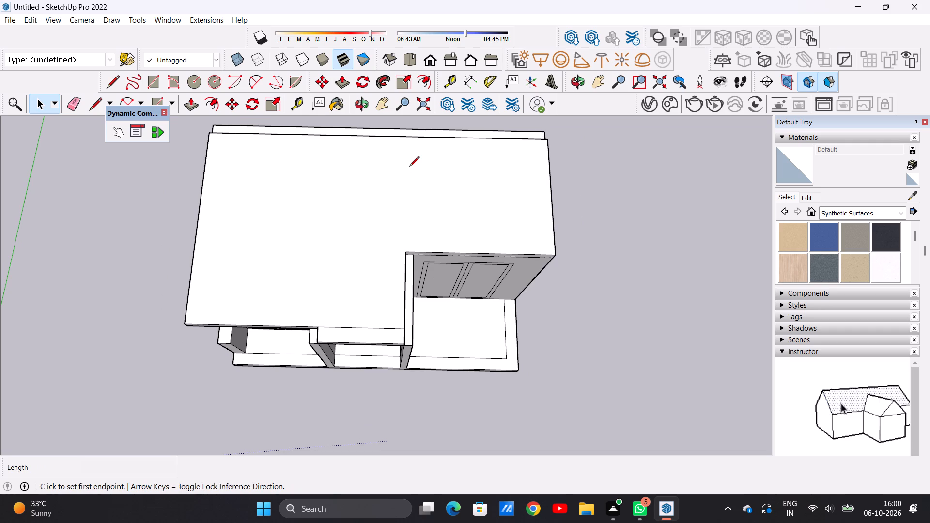
pyautogui.click(406, 252)
pyautogui.click(408, 138)
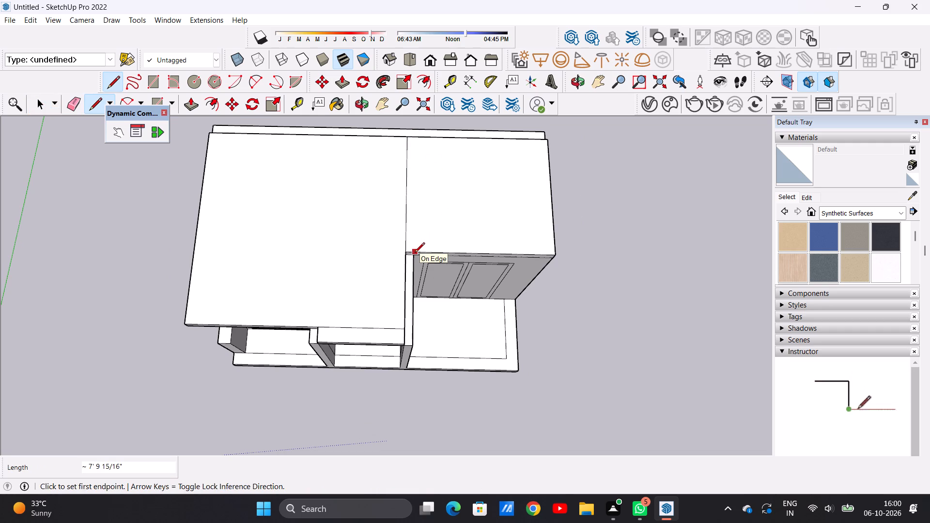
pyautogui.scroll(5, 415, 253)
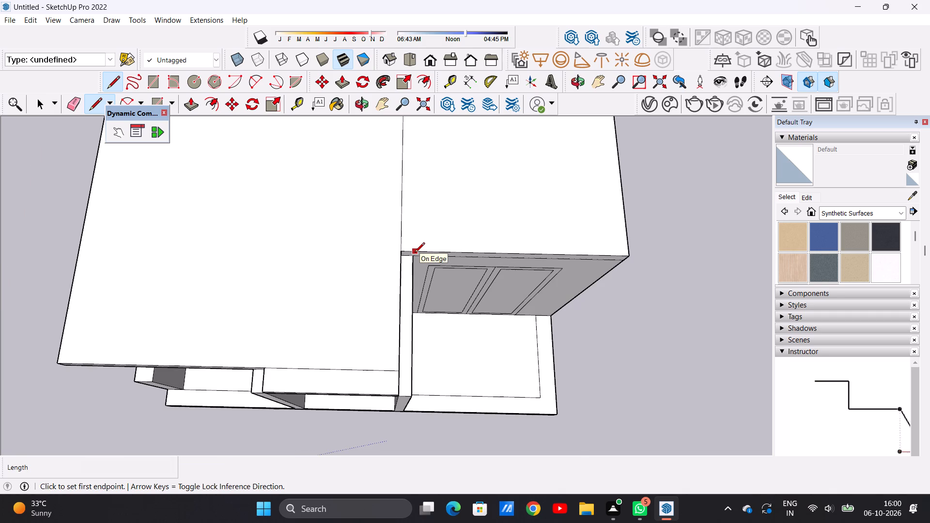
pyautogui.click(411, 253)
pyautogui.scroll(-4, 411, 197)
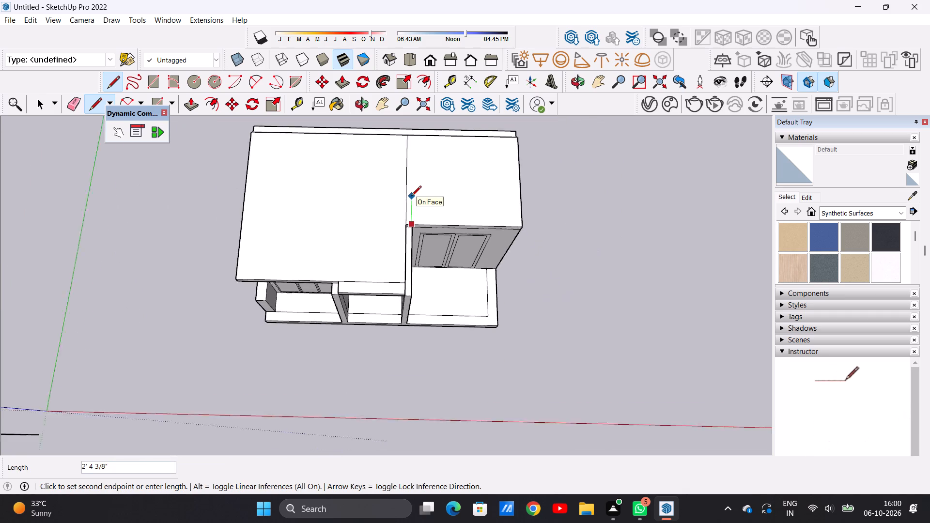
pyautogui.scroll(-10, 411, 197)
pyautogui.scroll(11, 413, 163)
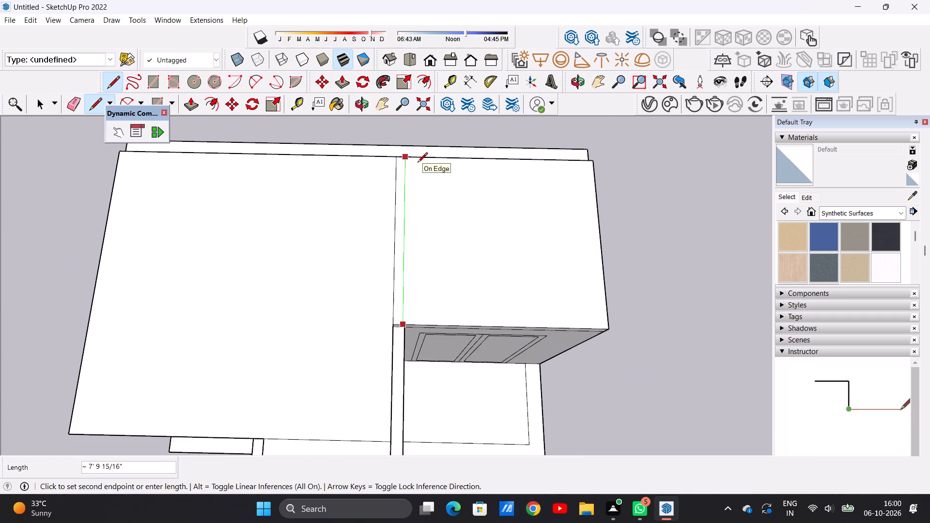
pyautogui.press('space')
# Examine the divided roof slab from the front and above, focusing on the section over the two-panel door.
pyautogui.scroll(-3, 446, 251)
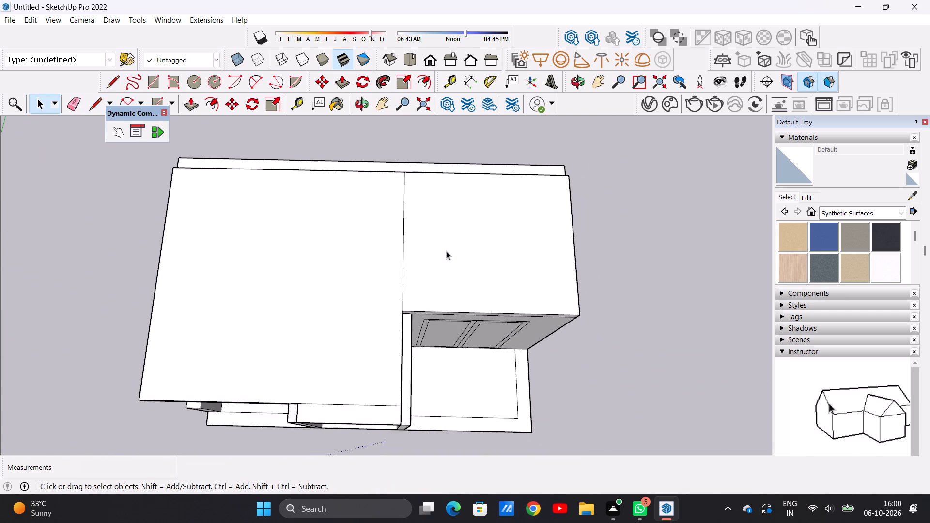
pyautogui.scroll(-5, 446, 251)
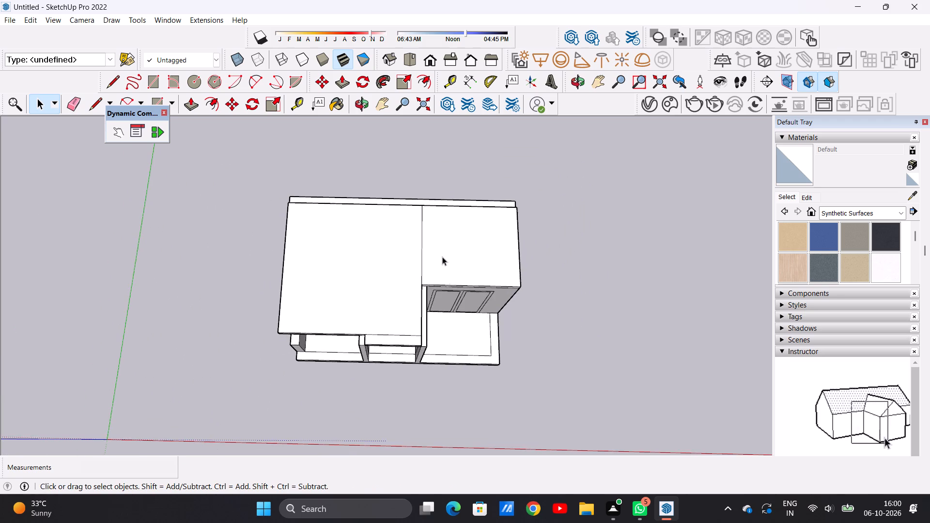
pyautogui.moveTo(455, 305); pyautogui.dragTo(463, 188, button='middle')
pyautogui.moveTo(462, 224); pyautogui.dragTo(462, 189, button='middle')
pyautogui.scroll(2, 461, 226)
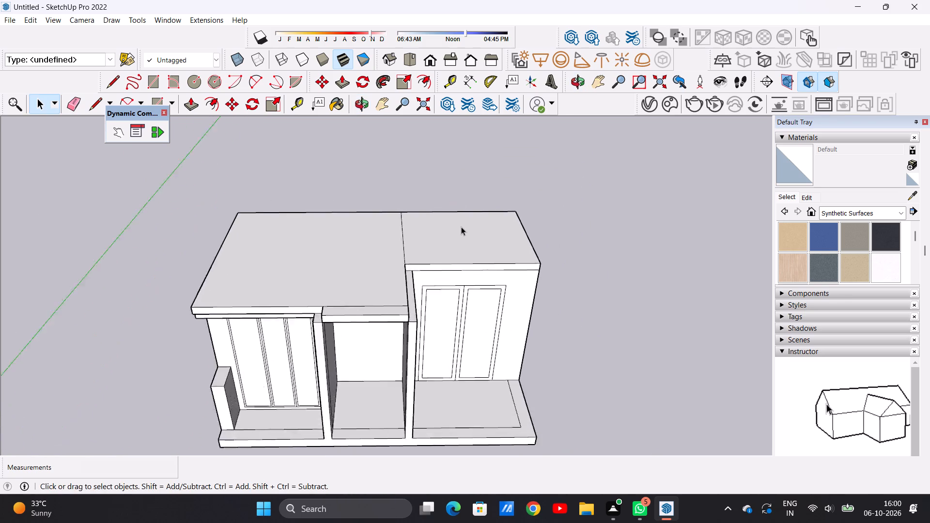
pyautogui.scroll(4, 461, 227)
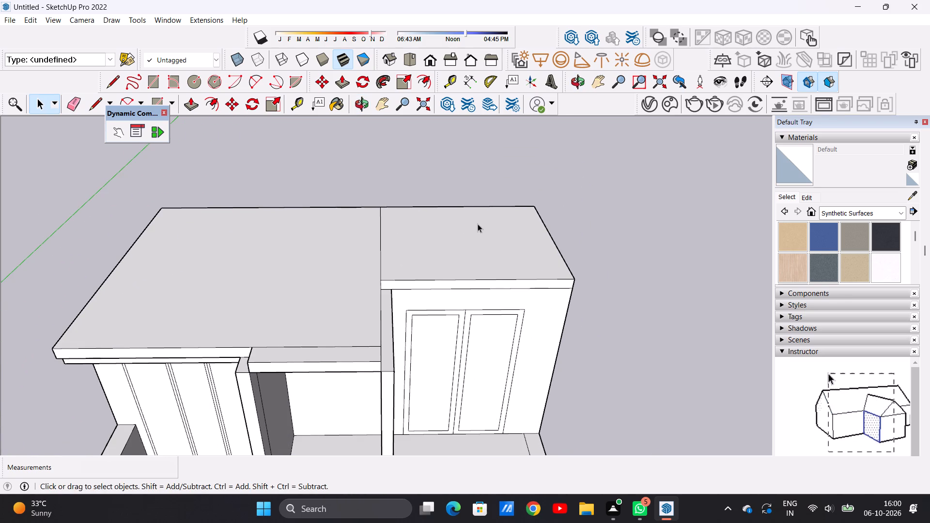
pyautogui.scroll(-3, 482, 226)
pyautogui.moveTo(493, 211); pyautogui.dragTo(471, 271, button='middle')
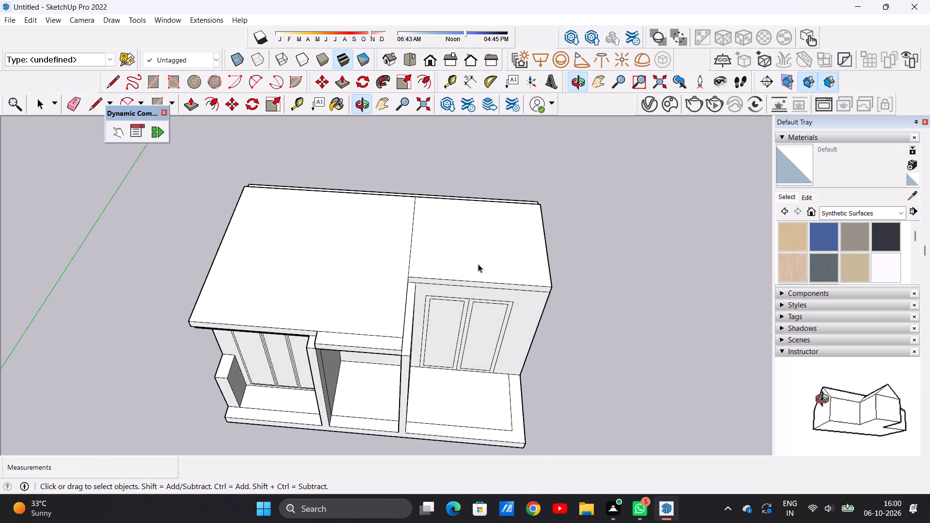
pyautogui.scroll(2, 488, 255)
pyautogui.press('space')
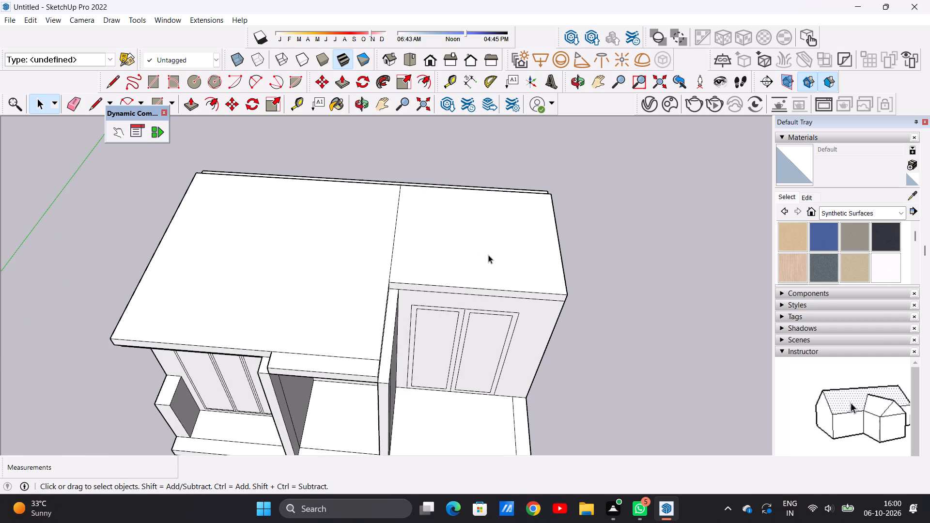
pyautogui.press('p')
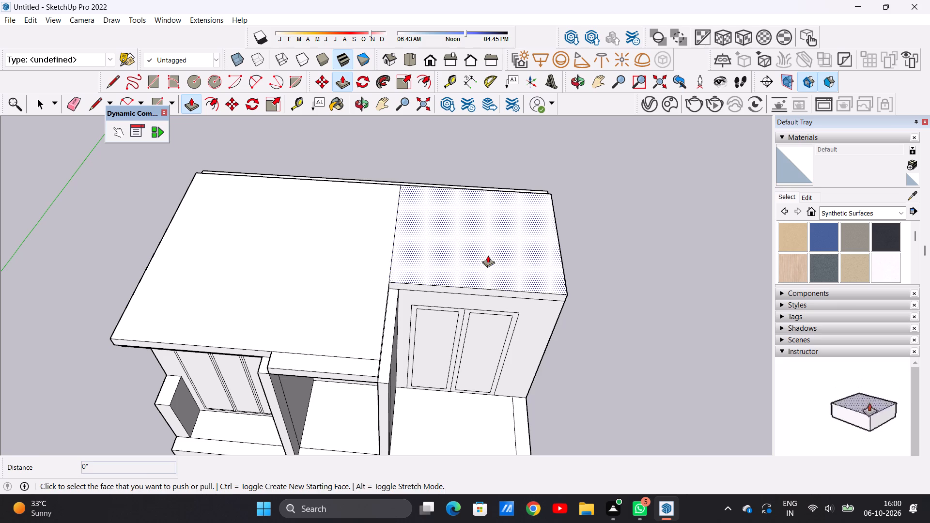
pyautogui.press('space')
pyautogui.scroll(1, 479, 261)
pyautogui.moveTo(435, 263); pyautogui.dragTo(441, 320, button='middle')
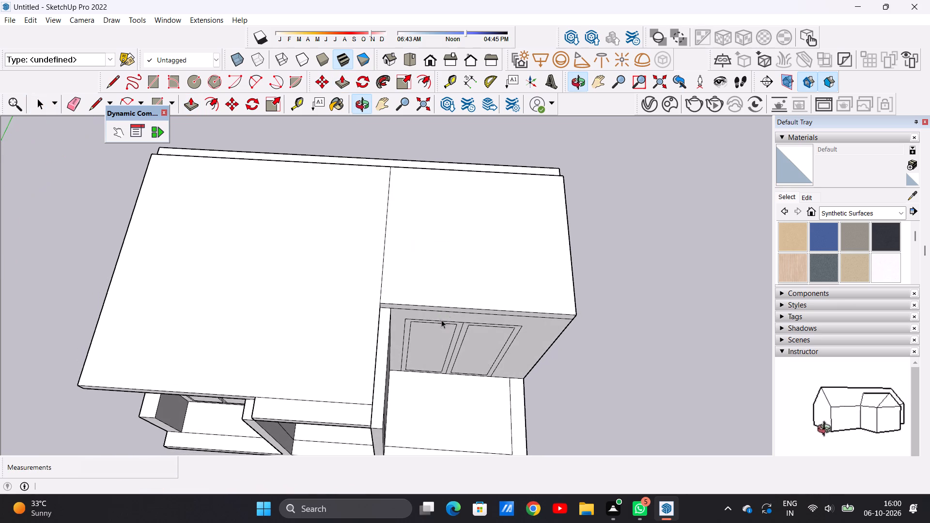
pyautogui.scroll(3, 490, 285)
pyautogui.scroll(2, 361, 273)
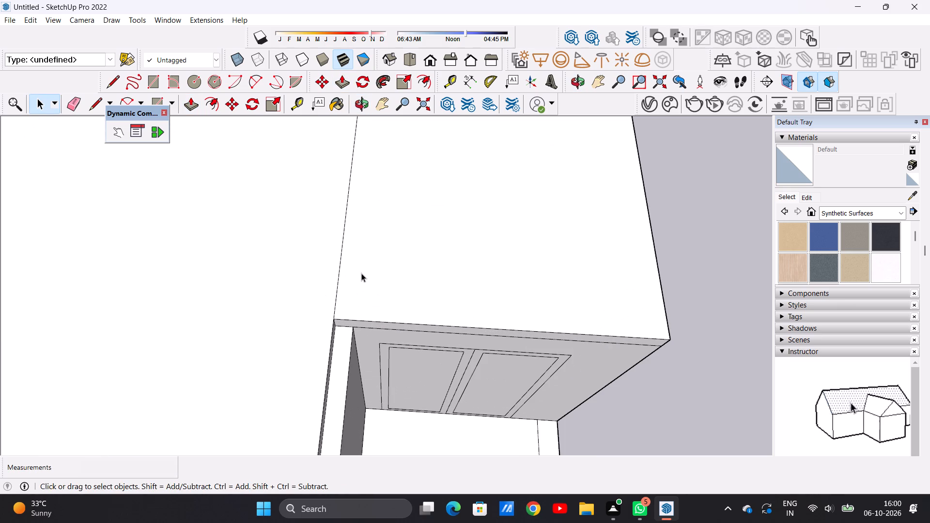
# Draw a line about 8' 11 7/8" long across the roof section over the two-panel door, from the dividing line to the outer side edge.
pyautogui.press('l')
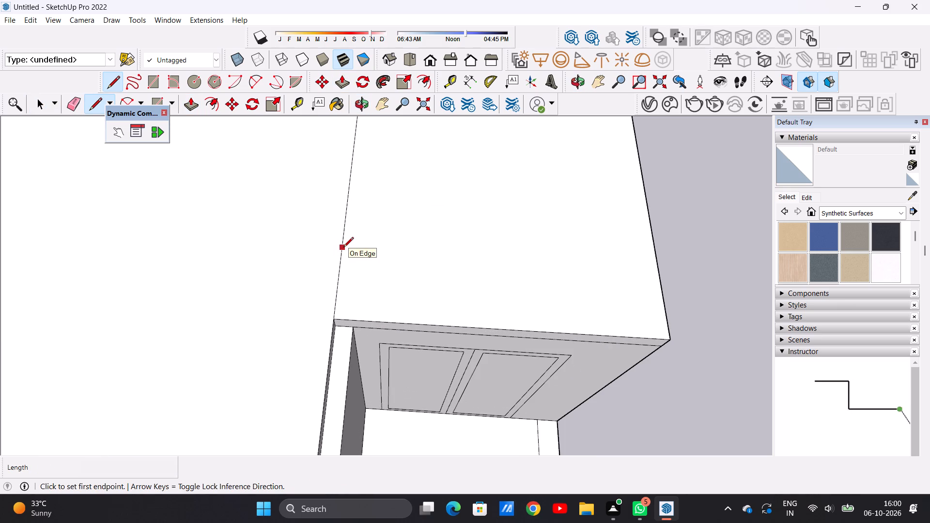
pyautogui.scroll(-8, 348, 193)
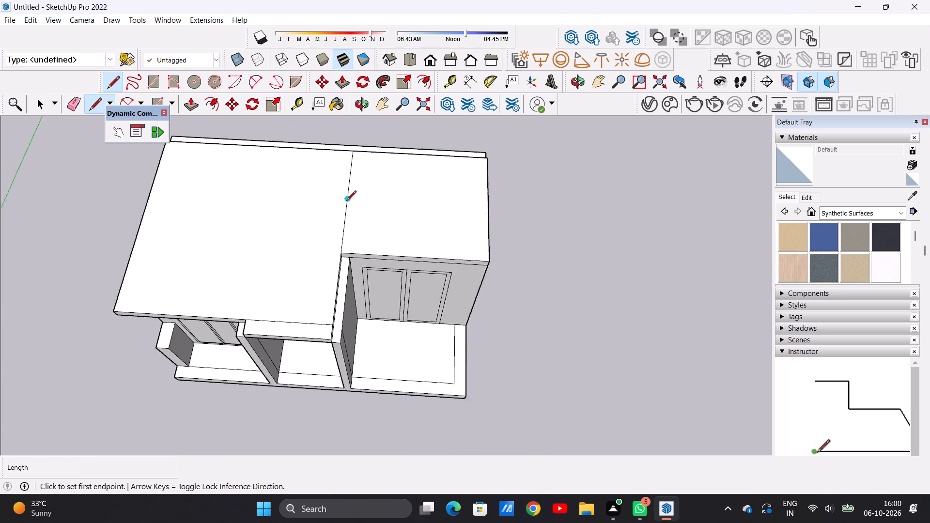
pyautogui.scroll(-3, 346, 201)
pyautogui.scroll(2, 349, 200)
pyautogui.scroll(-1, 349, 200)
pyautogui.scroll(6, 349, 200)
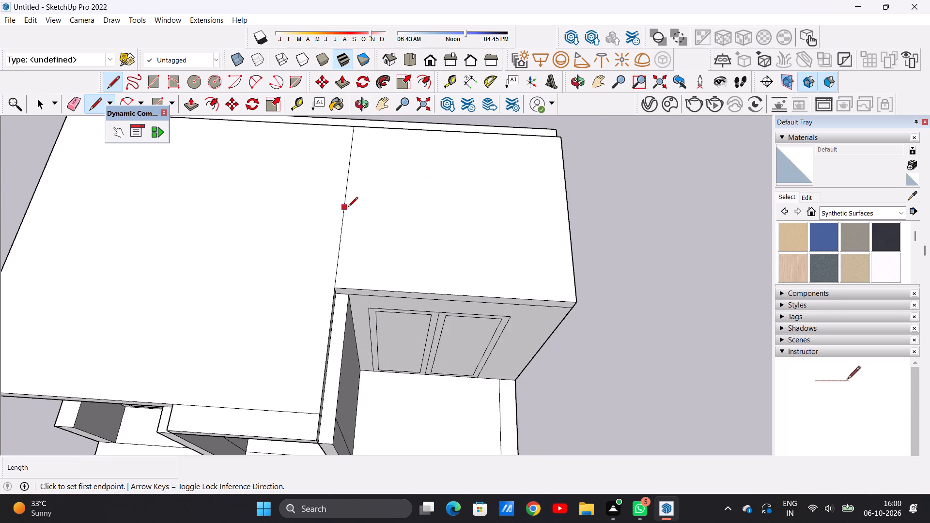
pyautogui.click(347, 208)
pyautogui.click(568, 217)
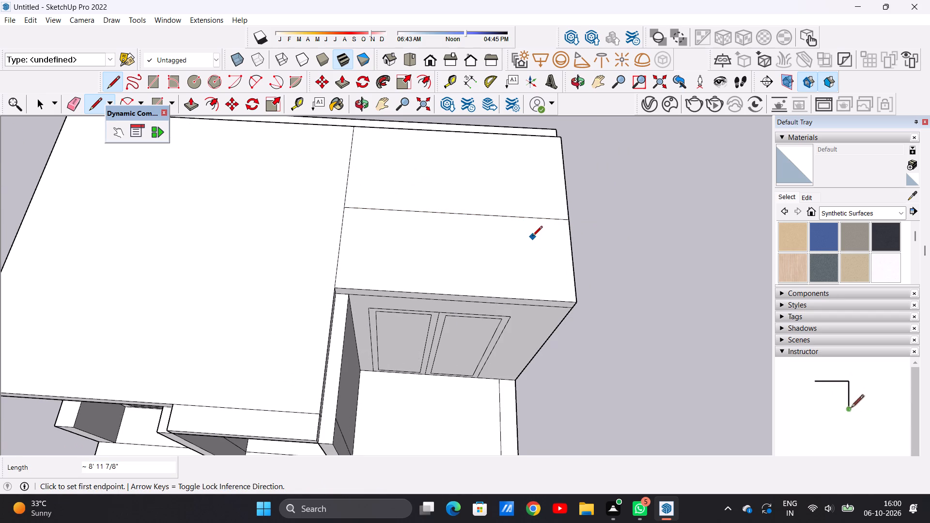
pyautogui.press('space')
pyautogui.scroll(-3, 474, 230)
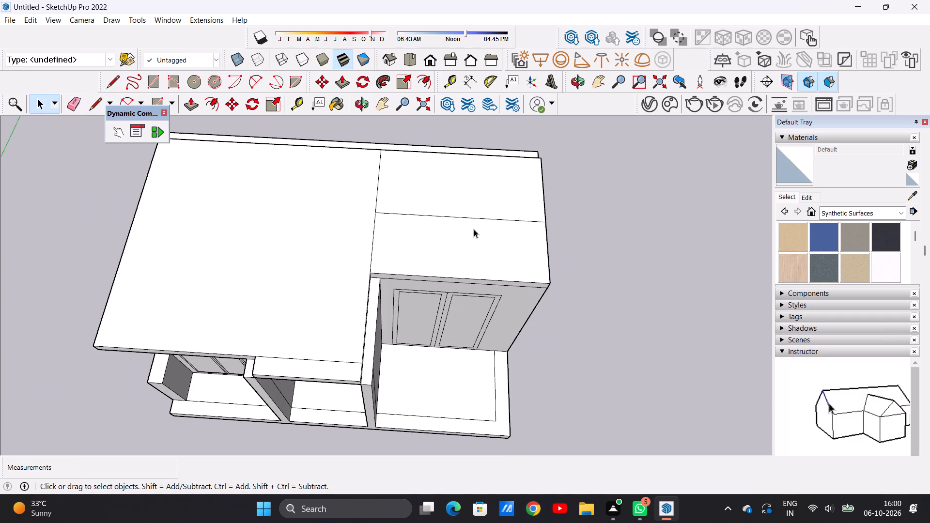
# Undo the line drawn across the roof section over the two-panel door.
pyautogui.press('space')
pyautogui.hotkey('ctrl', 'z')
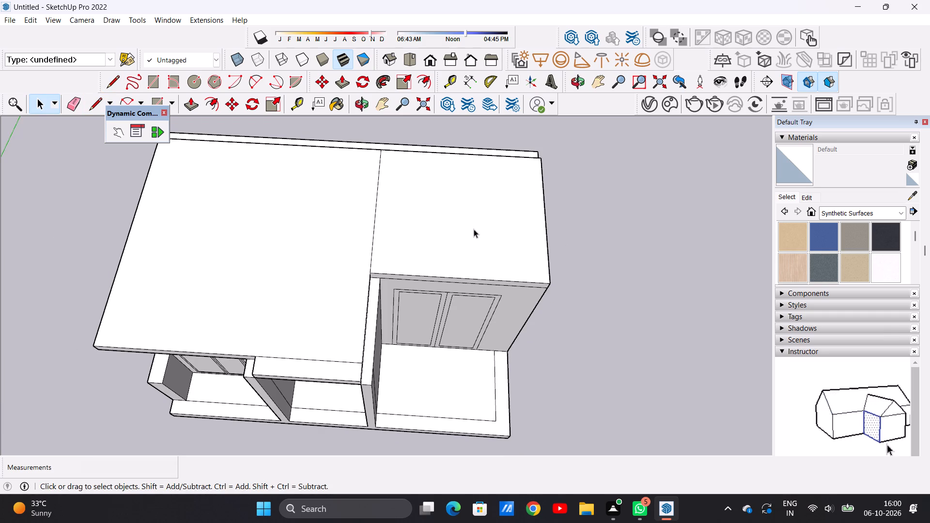
# Offset the edges of the roof section over the two-panel door inward by about 8 5/8".
pyautogui.write('of')
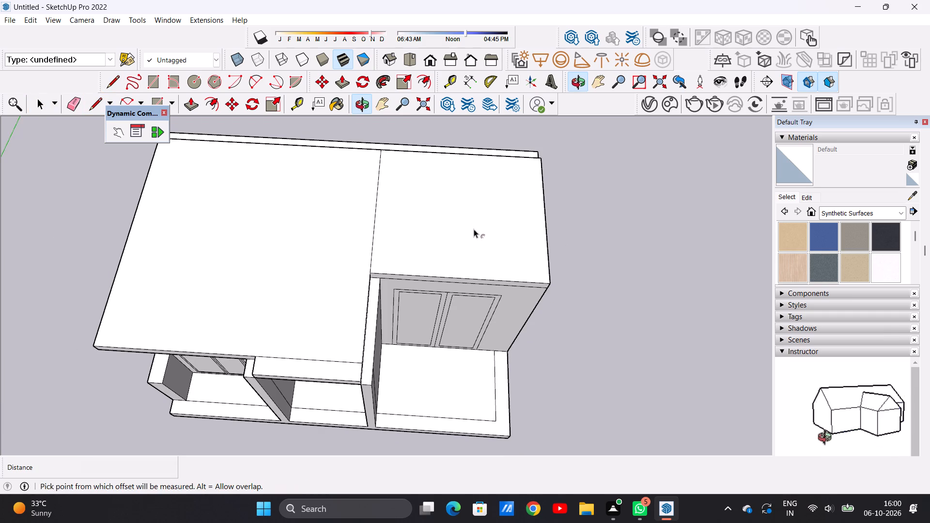
pyautogui.click(415, 169)
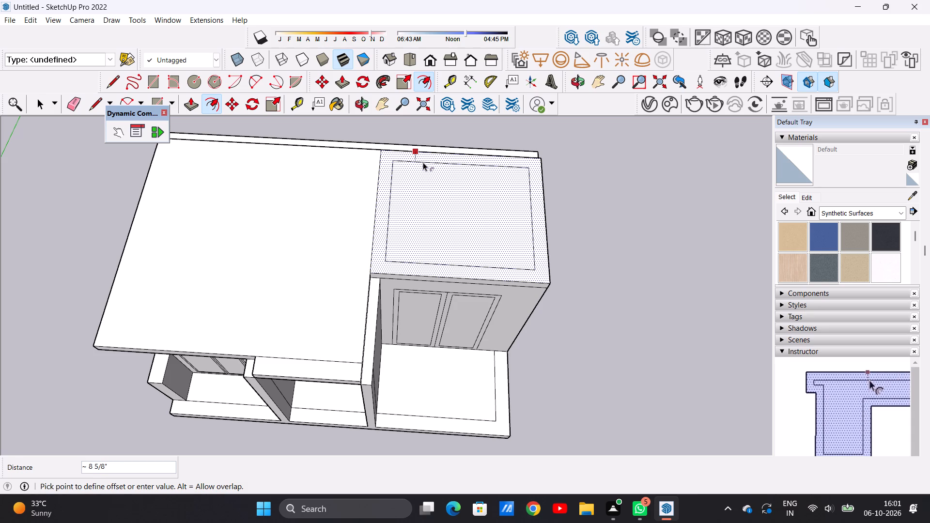
pyautogui.click(423, 162)
pyautogui.press('space')
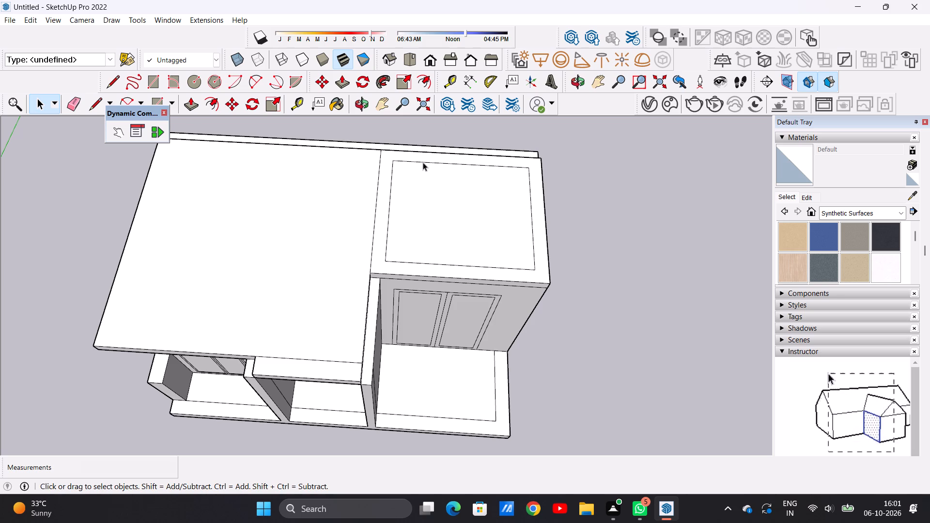
# Examine the offset border on the roof section over the two-panel door against the walls and the rest of the slab.
pyautogui.scroll(-4, 428, 137)
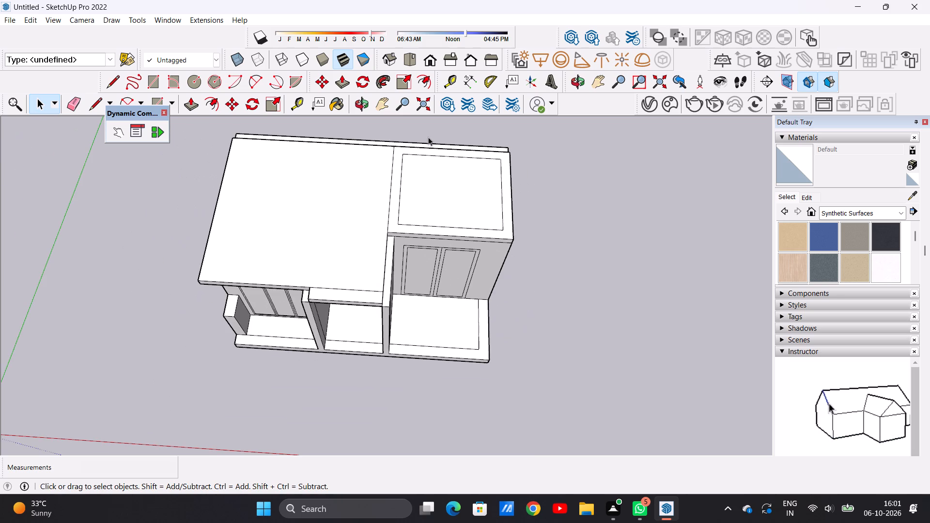
pyautogui.scroll(-3, 434, 159)
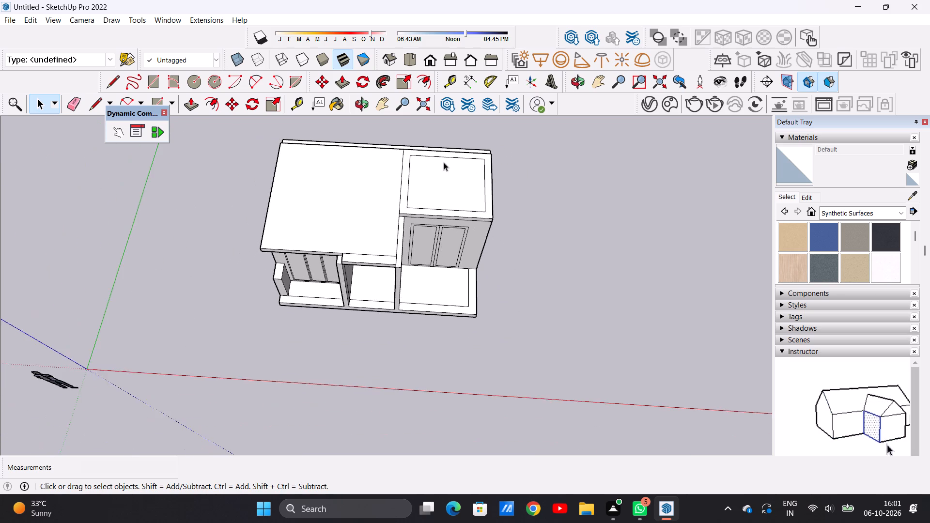
pyautogui.scroll(6, 481, 171)
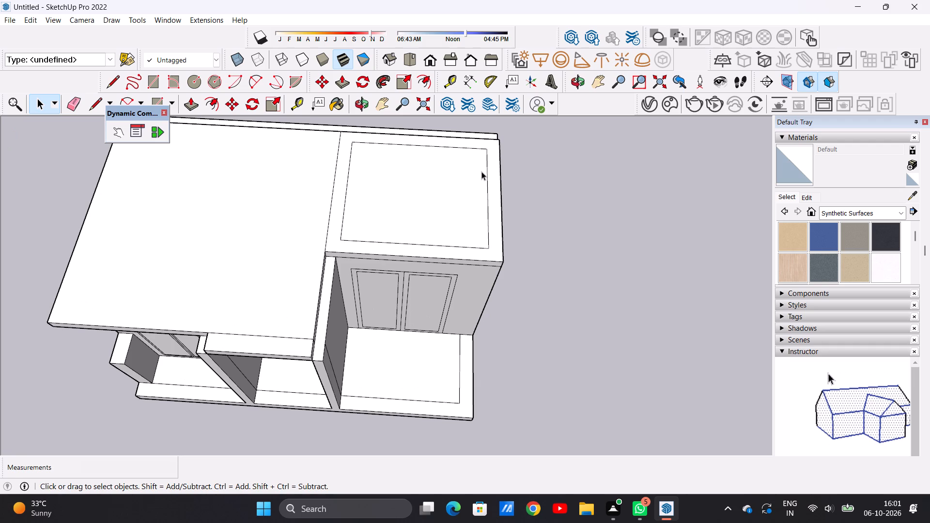
pyautogui.scroll(-3, 481, 171)
pyautogui.moveTo(488, 214); pyautogui.dragTo(485, 177, button='middle')
pyautogui.scroll(4, 485, 177)
pyautogui.press('p')
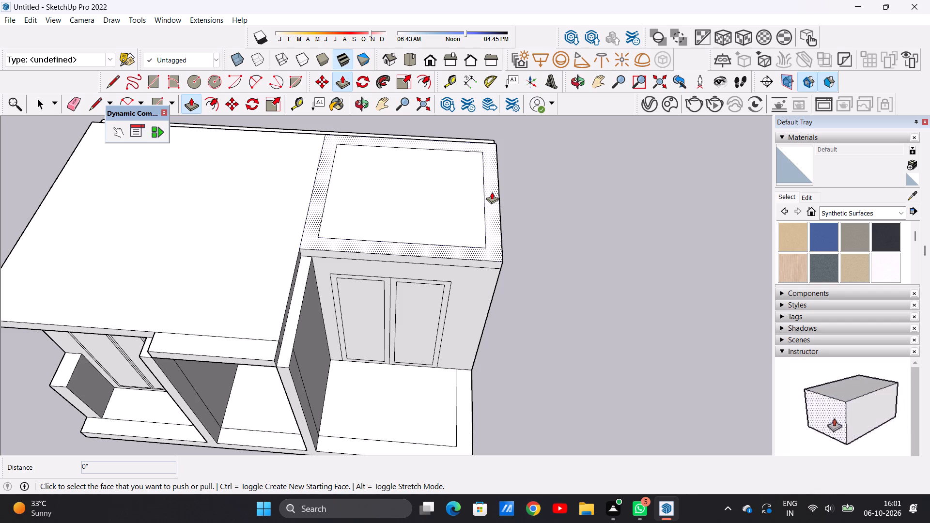
pyautogui.press('space')
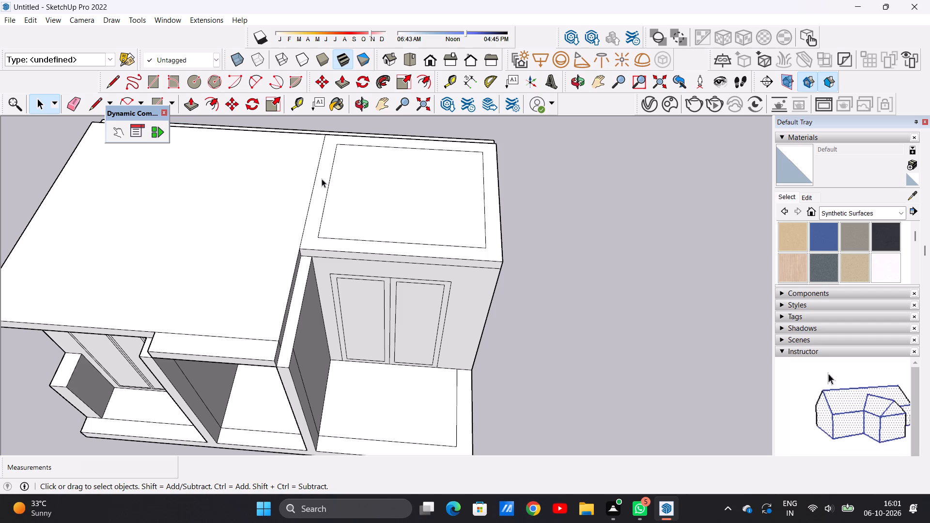
# Draw two closely spaced parallel lines, the first about 7' 6 5/8" long, across the offset rectangle on the roof section over the two-panel door.
pyautogui.scroll(4, 334, 191)
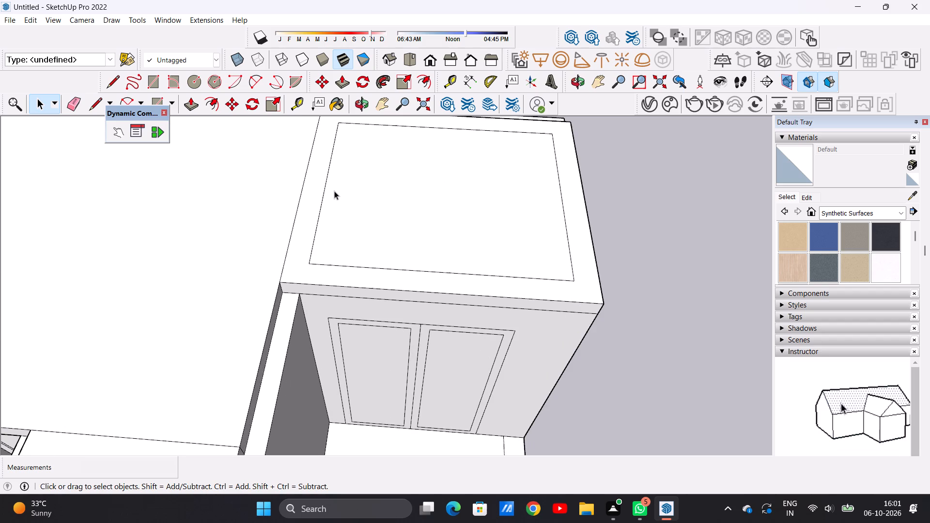
pyautogui.press('l')
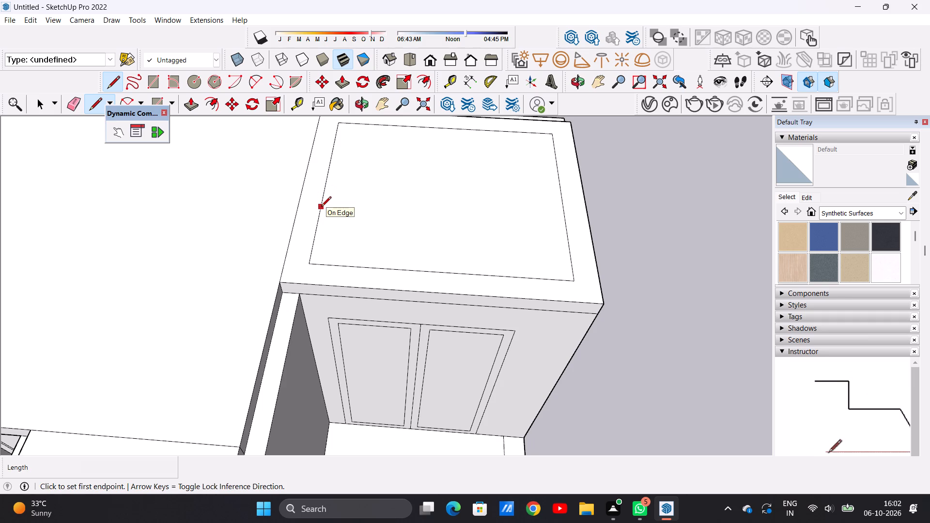
pyautogui.click(325, 194)
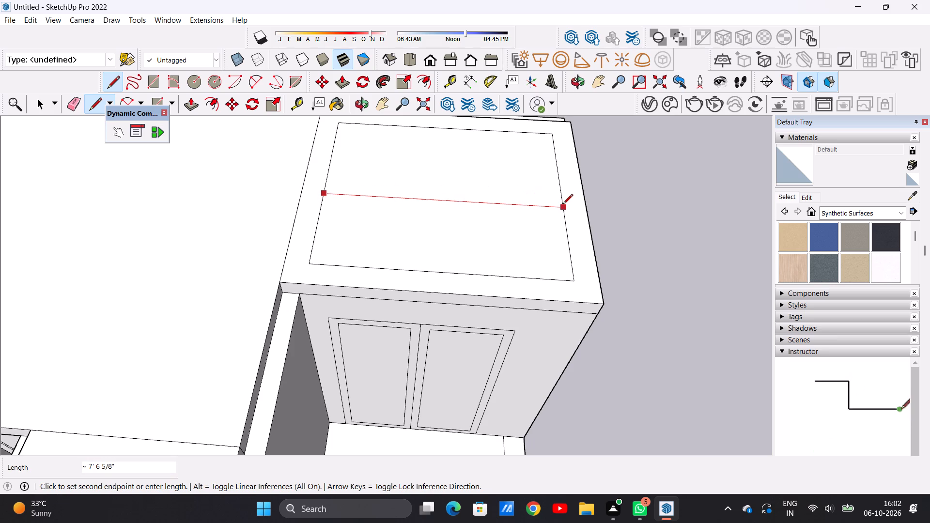
pyautogui.click(563, 205)
pyautogui.click(322, 205)
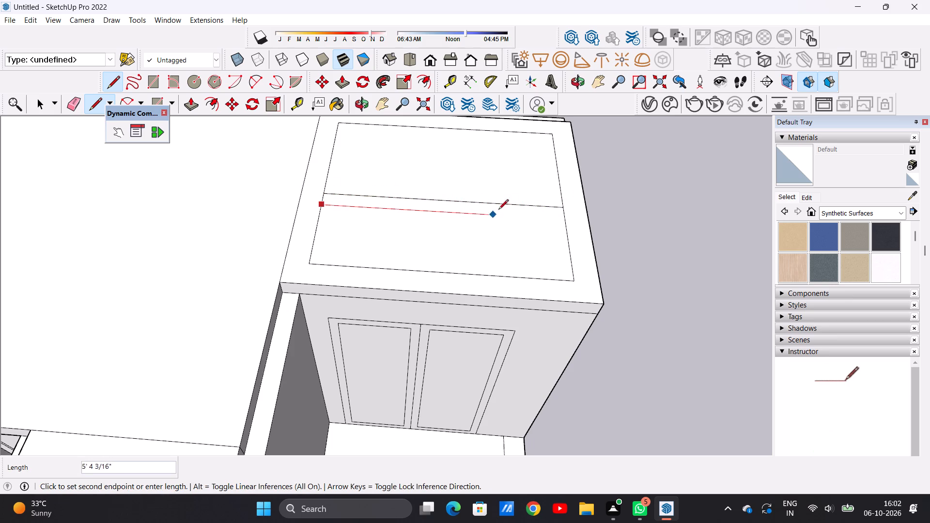
pyautogui.click(563, 217)
pyautogui.press('space')
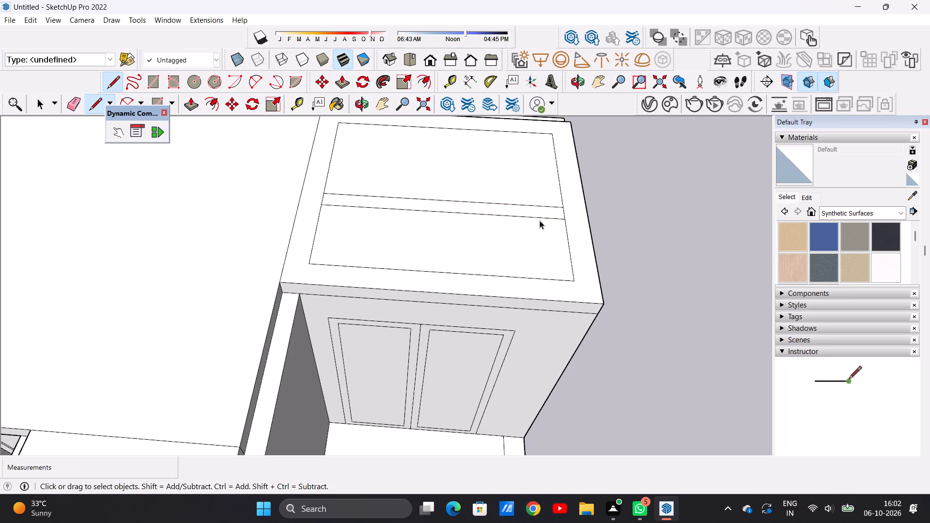
# Draw two short lines extending the side edges of the offset rectangle to the roof section's front edge.
pyautogui.scroll(1, 540, 220)
pyautogui.scroll(-5, 540, 220)
pyautogui.scroll(2, 295, 263)
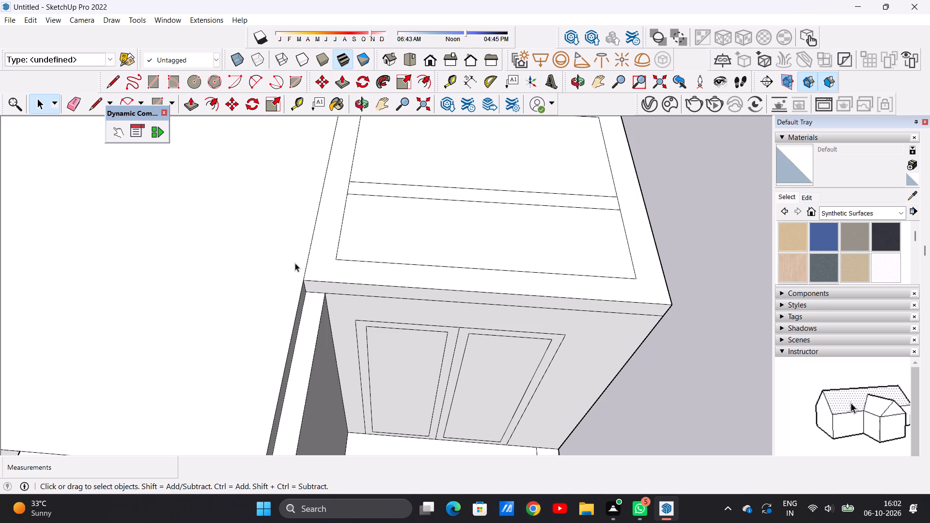
pyautogui.press('l')
pyautogui.scroll(4, 330, 260)
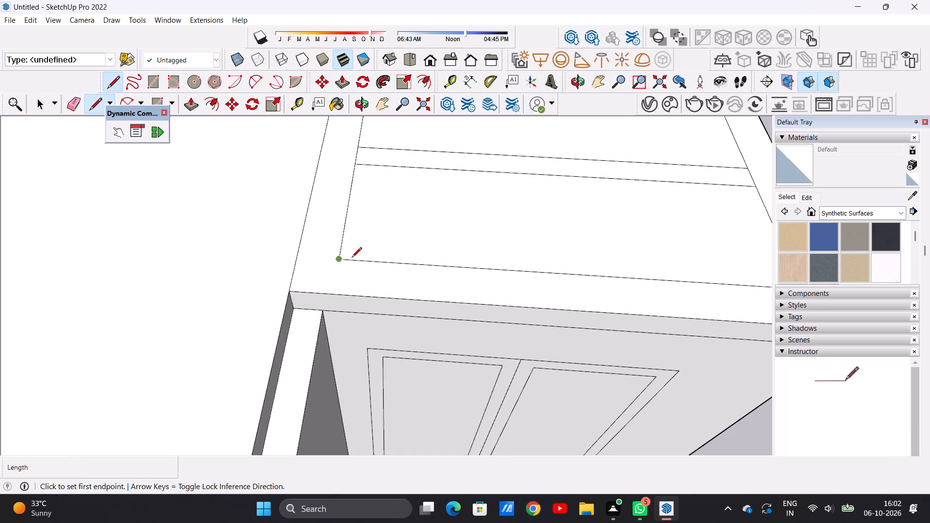
pyautogui.click(343, 259)
pyautogui.click(333, 294)
pyautogui.scroll(-2, 324, 274)
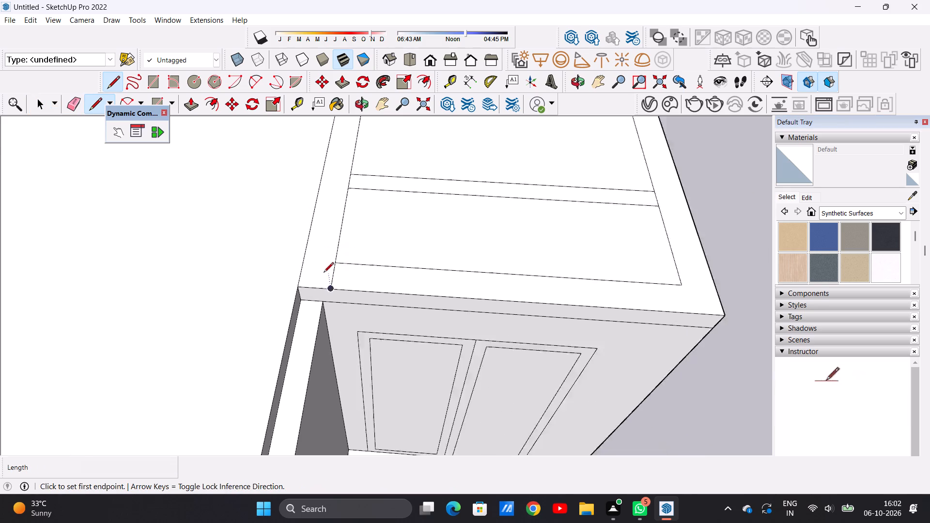
pyautogui.scroll(-9, 324, 273)
pyautogui.scroll(9, 471, 273)
pyautogui.click(516, 282)
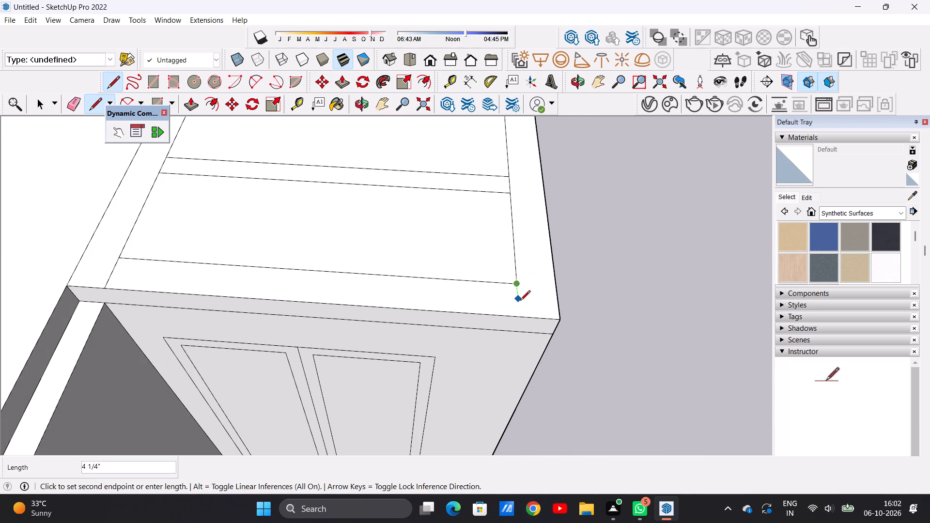
pyautogui.click(523, 317)
pyautogui.press('space')
# Push/Pull the U-shaped border on the roof section over the two-panel door up 10' to form the upper walls.
pyautogui.scroll(-3, 478, 264)
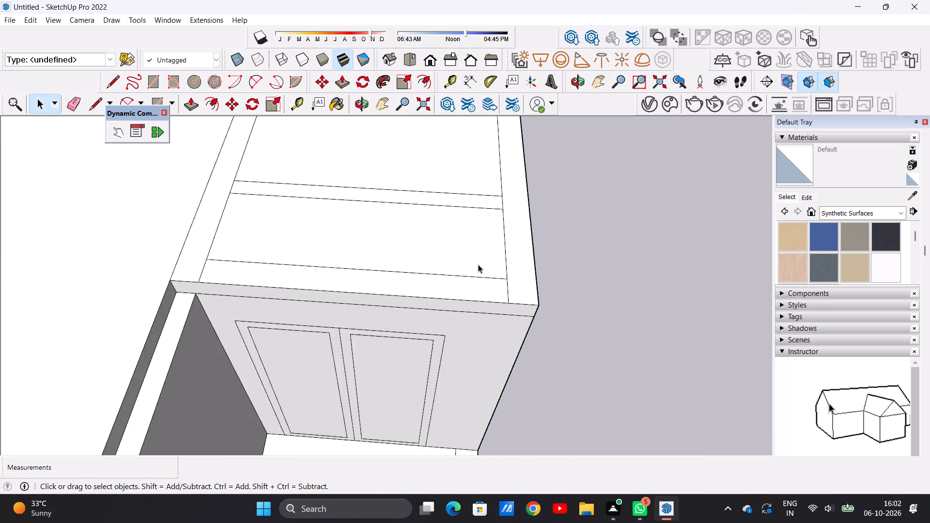
pyautogui.scroll(-4, 478, 264)
pyautogui.moveTo(490, 255); pyautogui.dragTo(489, 242, button='middle')
pyautogui.press('p')
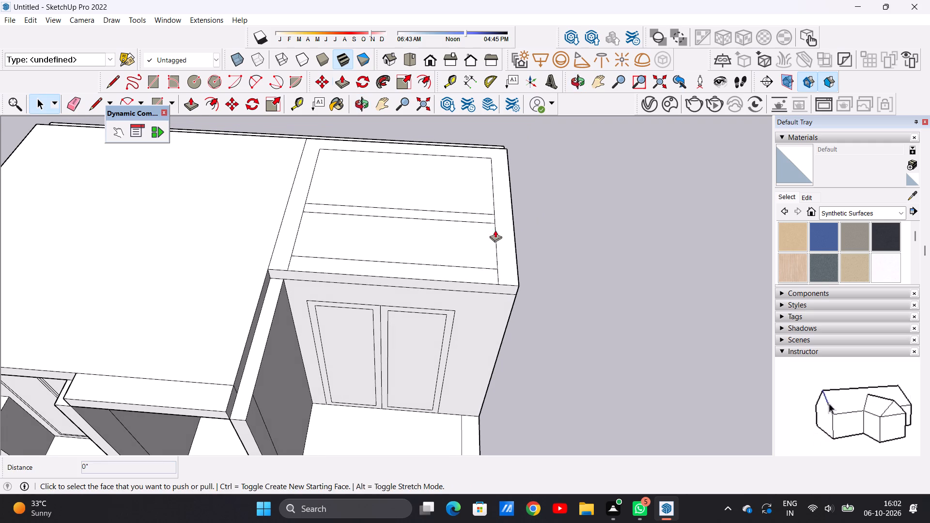
pyautogui.click(504, 229)
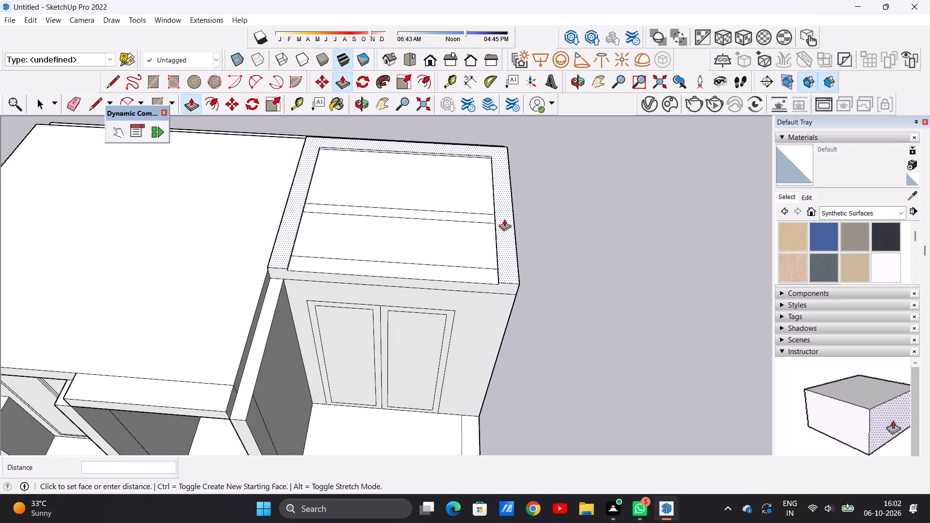
pyautogui.scroll(-8, 506, 181)
pyautogui.moveTo(501, 202); pyautogui.dragTo(500, 166, button='middle')
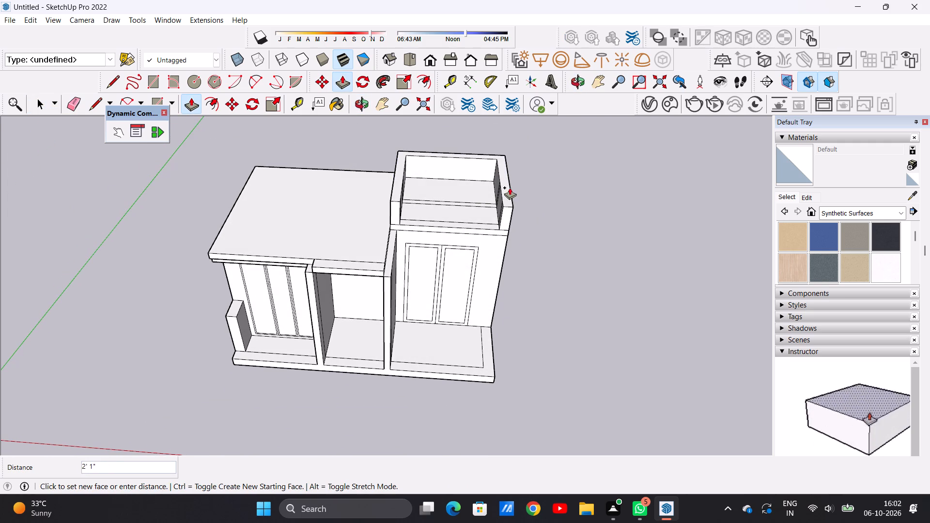
pyautogui.moveTo(510, 182); pyautogui.dragTo(505, 139, button='middle')
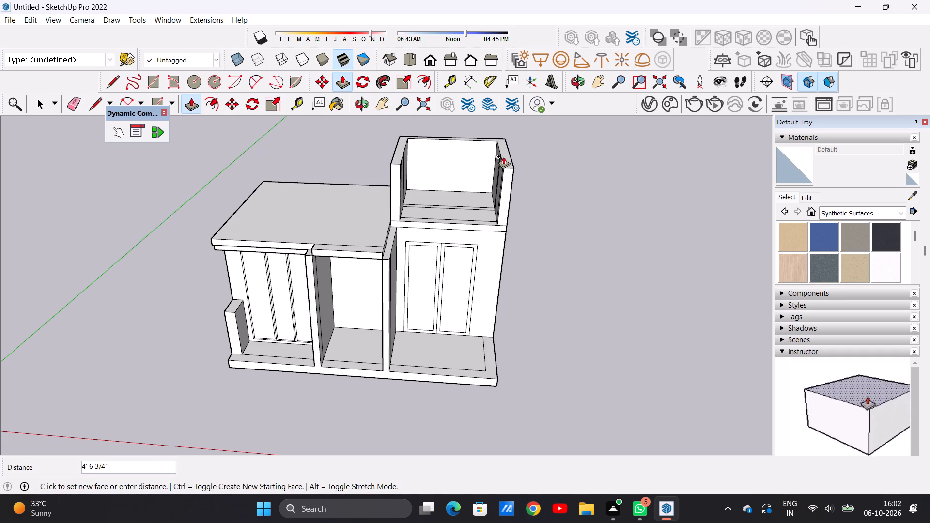
pyautogui.write('10')
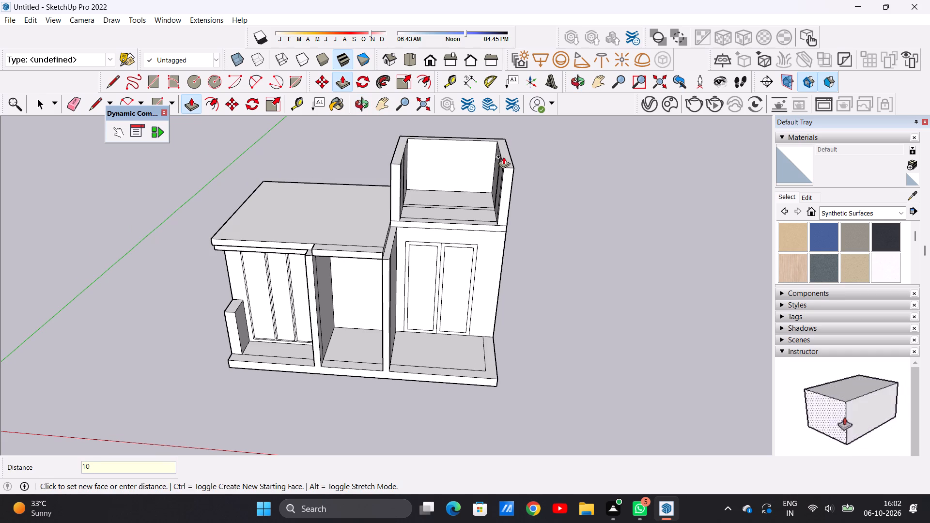
pyautogui.press("'")
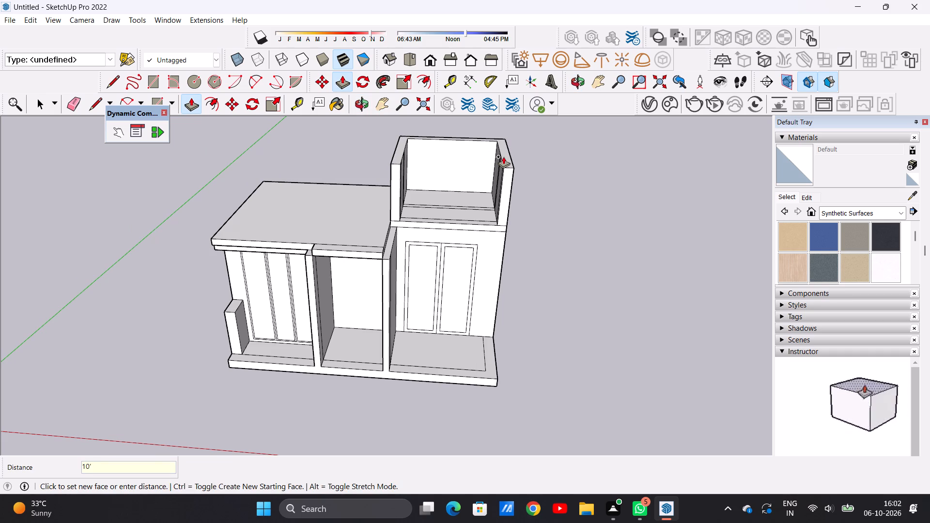
pyautogui.press('Return')
pyautogui.press('space')
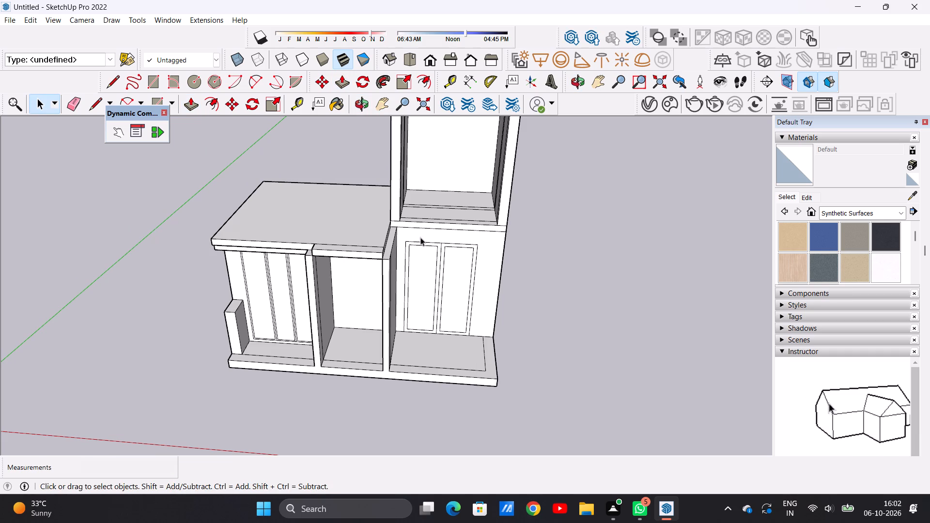
# Lower the top face of the U-shaped upper walls by about 3' 8".
pyautogui.scroll(-10, 415, 242)
pyautogui.moveTo(428, 210); pyautogui.dragTo(435, 142, button='middle')
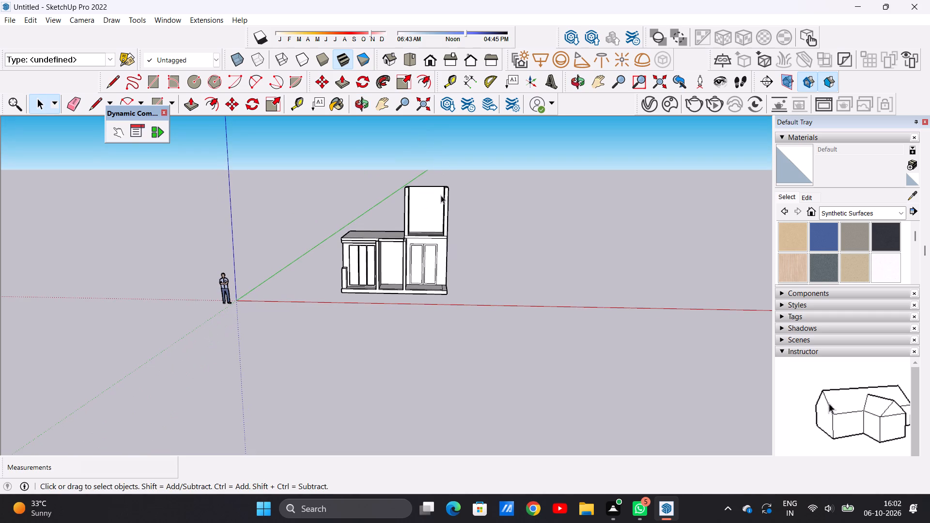
pyautogui.scroll(-4, 442, 194)
pyautogui.scroll(6, 442, 194)
pyautogui.moveTo(442, 194); pyautogui.dragTo(432, 288, button='middle')
pyautogui.scroll(8, 441, 246)
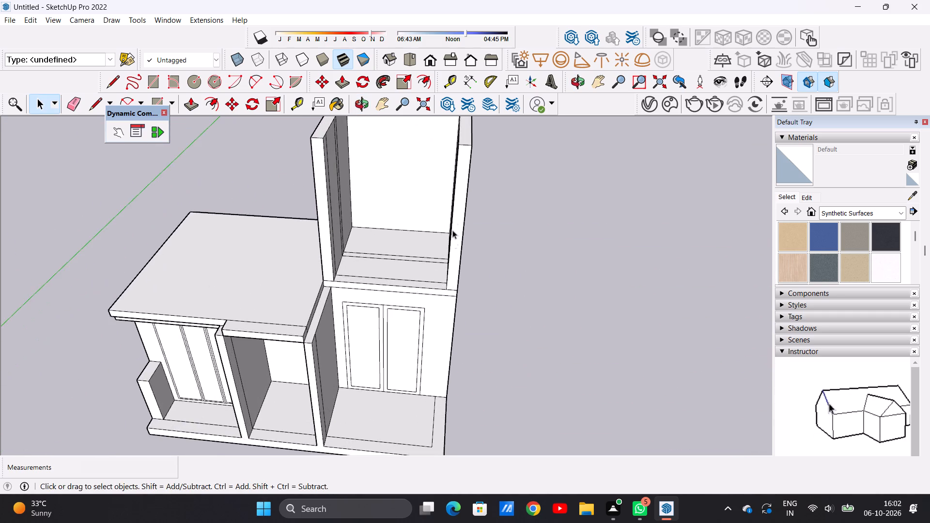
pyautogui.moveTo(452, 273); pyautogui.dragTo(453, 321, button='middle')
pyautogui.scroll(-5, 453, 321)
pyautogui.scroll(6, 462, 221)
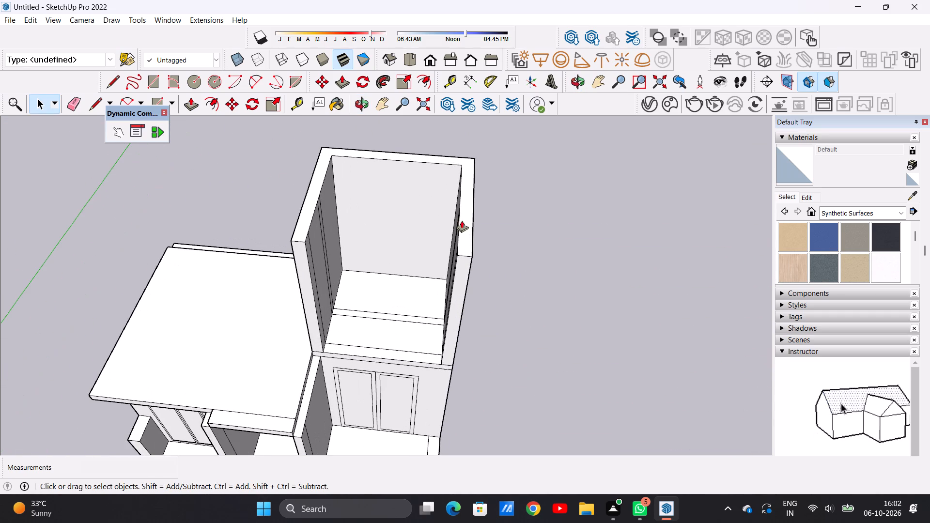
pyautogui.press('p')
pyautogui.click(465, 226)
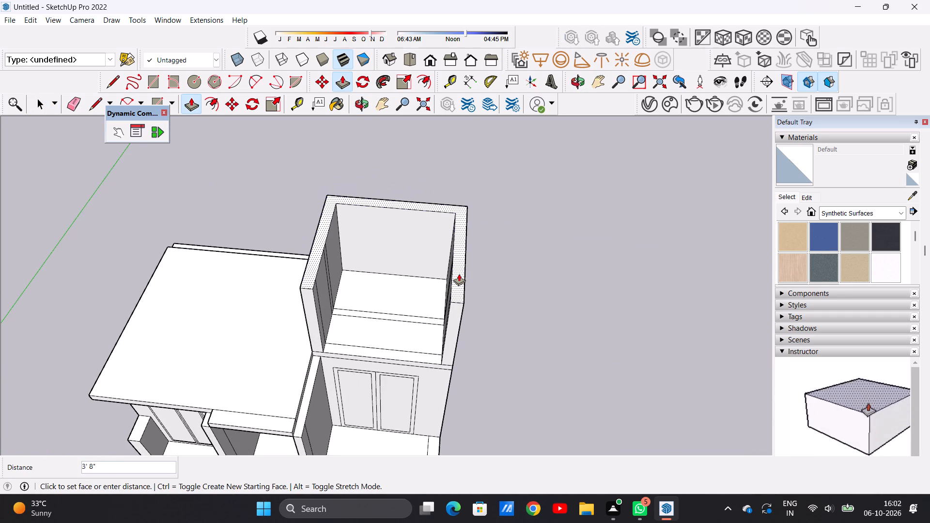
pyautogui.click(459, 274)
pyautogui.press('space')
# Examine the upper walls and the open space between them from the front, the side and above.
pyautogui.scroll(-8, 469, 264)
pyautogui.moveTo(438, 308); pyautogui.dragTo(444, 188, button='middle')
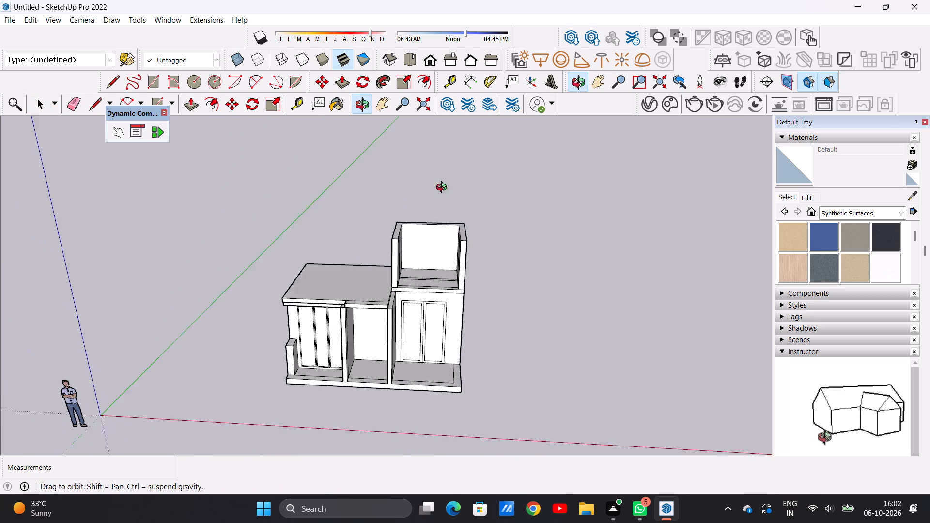
pyautogui.moveTo(444, 188); pyautogui.dragTo(446, 171, button='middle')
pyautogui.moveTo(360, 251); pyautogui.dragTo(264, 232, button='middle')
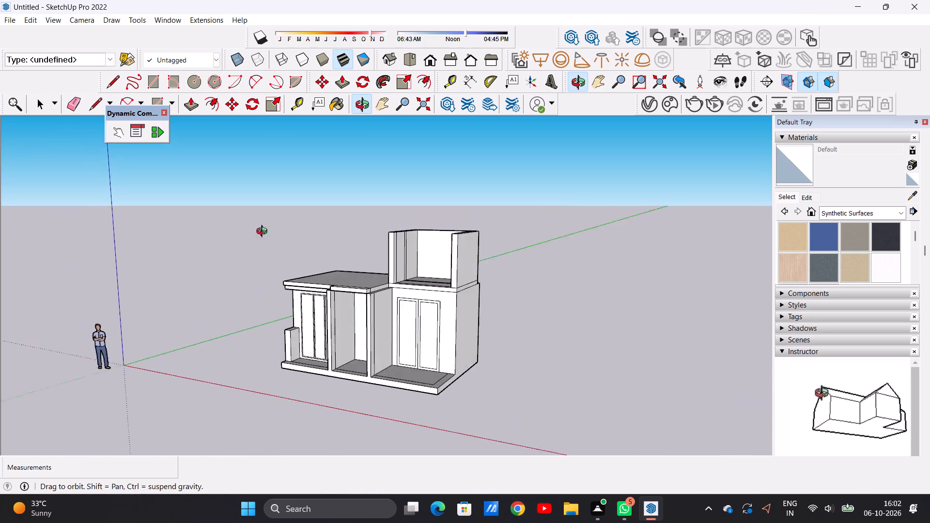
pyautogui.moveTo(264, 232); pyautogui.dragTo(217, 240, button='middle')
pyautogui.scroll(5, 367, 247)
pyautogui.moveTo(429, 253); pyautogui.dragTo(373, 270, button='middle')
pyautogui.scroll(7, 422, 234)
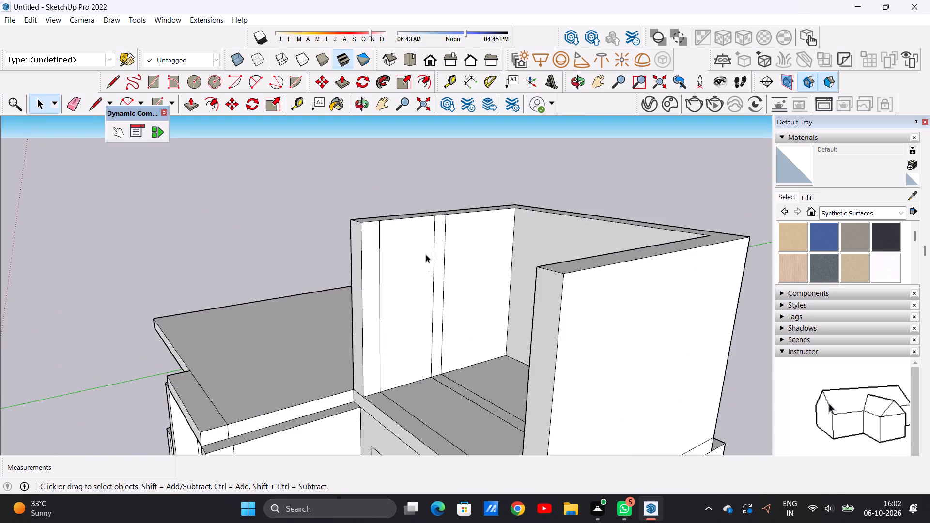
pyautogui.moveTo(425, 262); pyautogui.dragTo(629, 240, button='middle')
pyautogui.scroll(2, 619, 255)
pyautogui.moveTo(553, 270); pyautogui.dragTo(635, 254, button='middle')
pyautogui.scroll(3, 635, 254)
pyautogui.scroll(-8, 569, 252)
pyautogui.moveTo(576, 255); pyautogui.dragTo(511, 337, button='middle')
pyautogui.moveTo(521, 327); pyautogui.dragTo(481, 353, button='middle')
pyautogui.scroll(1, 481, 353)
pyautogui.scroll(-4, 495, 302)
pyautogui.moveTo(523, 303); pyautogui.dragTo(518, 347, button='middle')
pyautogui.scroll(2, 594, 343)
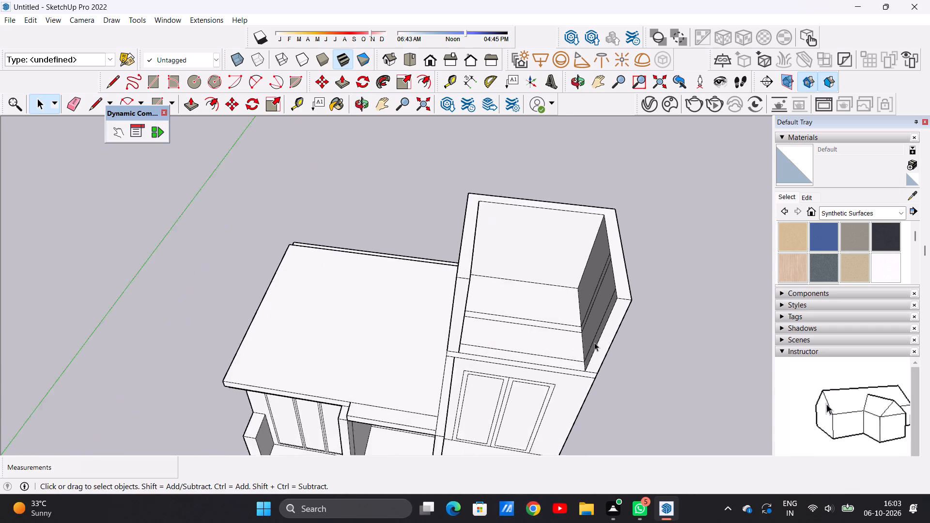
# Push/Pull the narrow strip across the upper floor up about 6' 4 9/16", flush with the top of the upper walls.
pyautogui.scroll(6, 594, 342)
pyautogui.press('p')
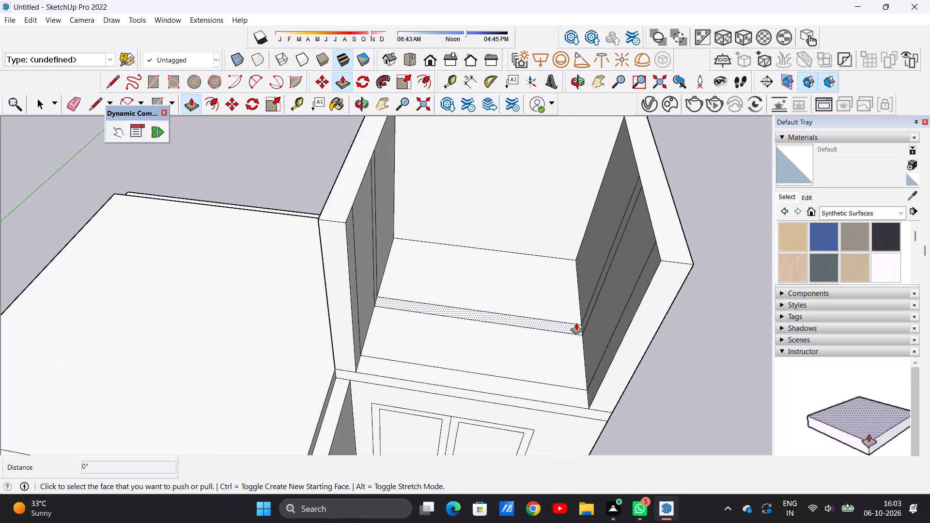
pyautogui.scroll(4, 576, 323)
pyautogui.click(578, 331)
pyautogui.scroll(-8, 588, 279)
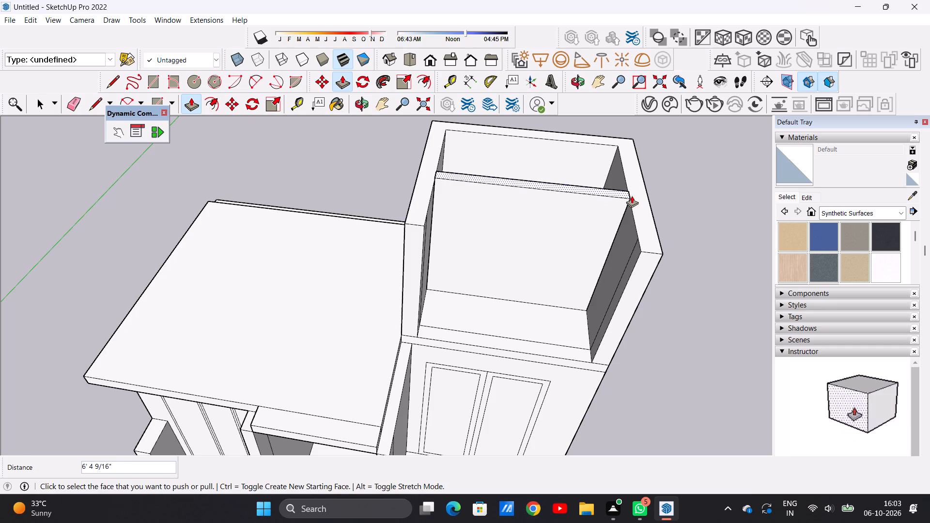
pyautogui.click(632, 196)
pyautogui.scroll(8, 628, 199)
pyautogui.press('space')
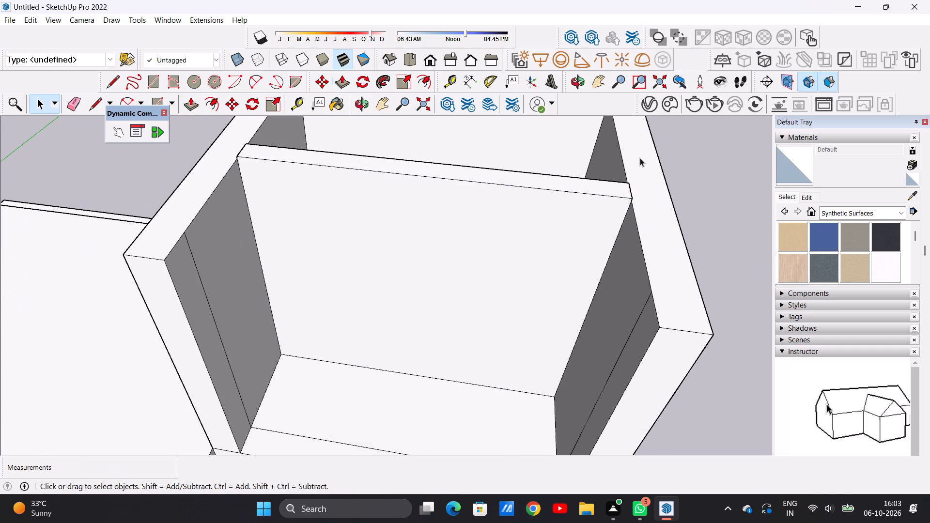
# Examine the recessed cross wall against the upper walls and the rest of the villa elevation.
pyautogui.moveTo(640, 158); pyautogui.dragTo(610, 161, button='middle')
pyautogui.moveTo(617, 160); pyautogui.dragTo(622, 160, button='middle')
pyautogui.scroll(-17, 555, 214)
pyautogui.moveTo(507, 286); pyautogui.dragTo(517, 209, button='middle')
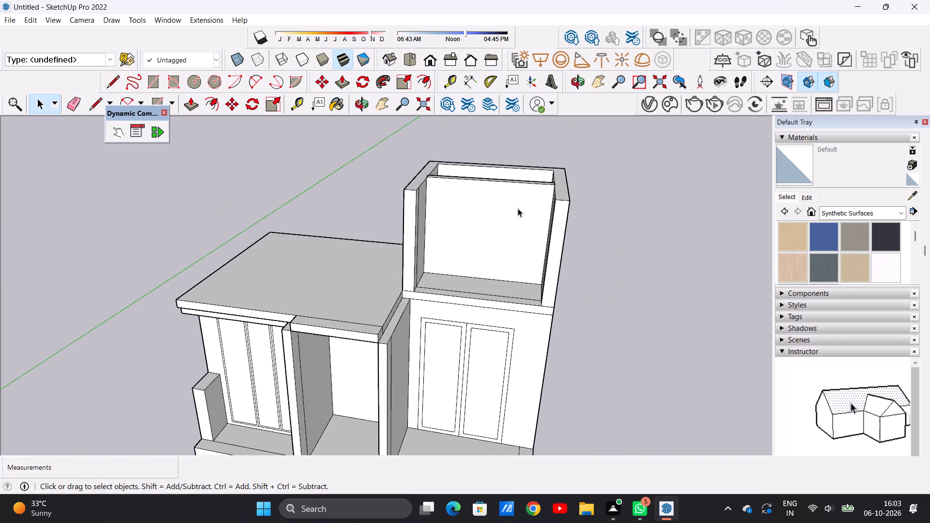
pyautogui.scroll(-3, 453, 165)
pyautogui.moveTo(476, 221); pyautogui.dragTo(514, 162, button='middle')
pyautogui.scroll(6, 484, 242)
pyautogui.scroll(-5, 493, 235)
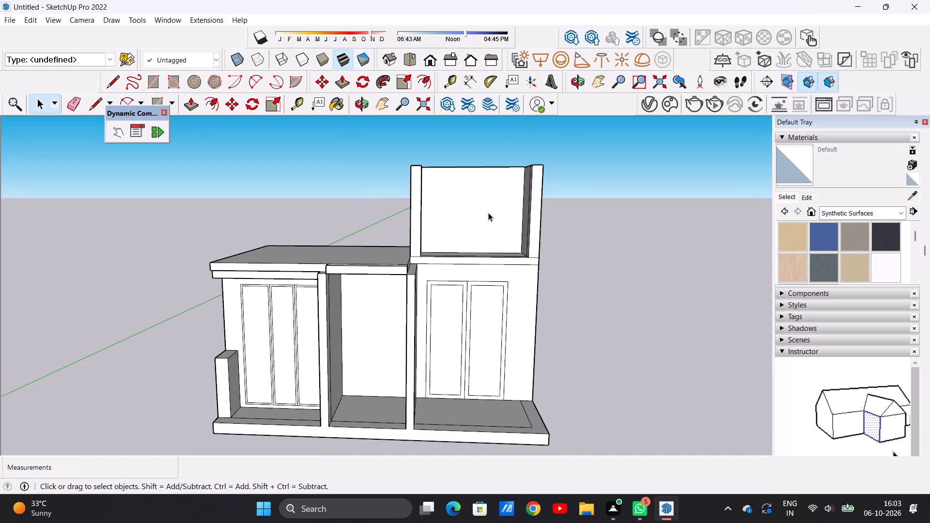
pyautogui.moveTo(465, 196); pyautogui.dragTo(480, 322, button='middle')
pyautogui.moveTo(511, 228); pyautogui.dragTo(503, 203, button='middle')
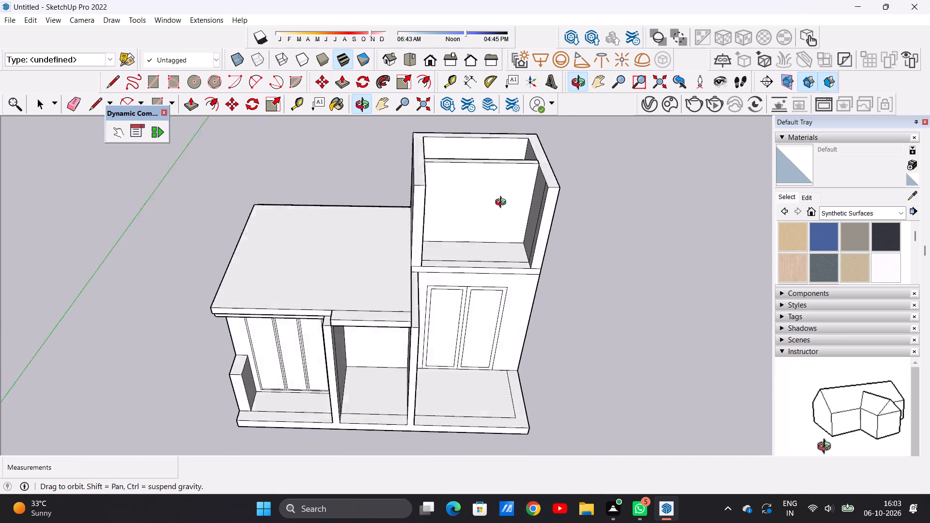
pyautogui.moveTo(503, 203); pyautogui.dragTo(493, 122, button='middle')
# Draw a rectangle about 6' 6 5/16" by 5' 6 5/16" on the front face of the recessed upper cross wall.
pyautogui.scroll(6, 492, 199)
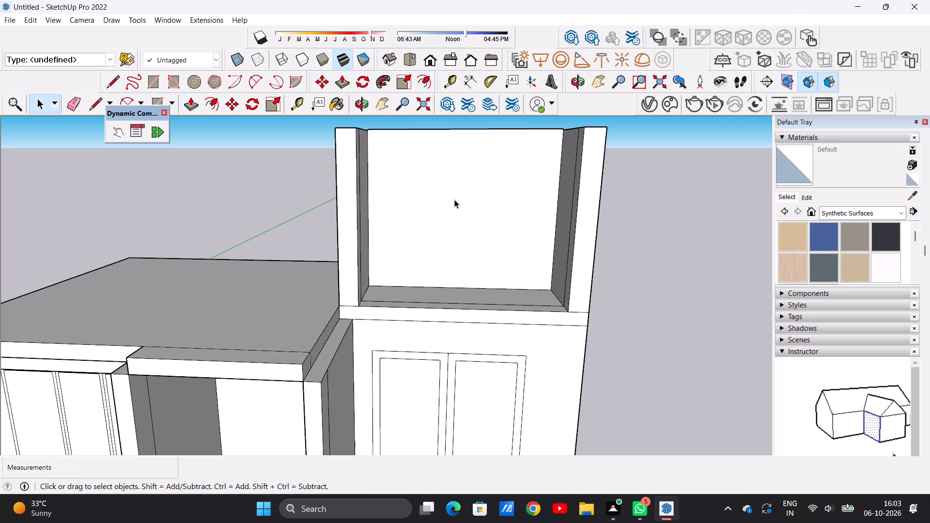
pyautogui.press('r')
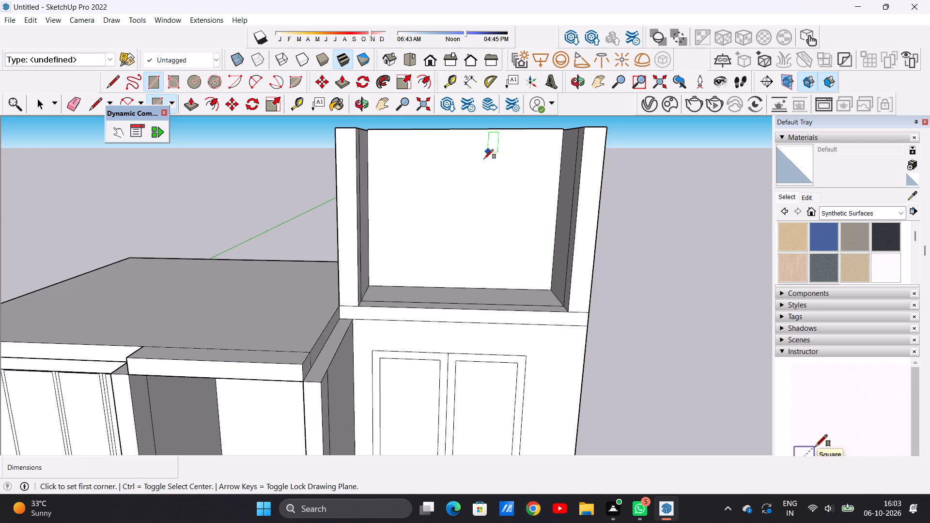
pyautogui.click(382, 147)
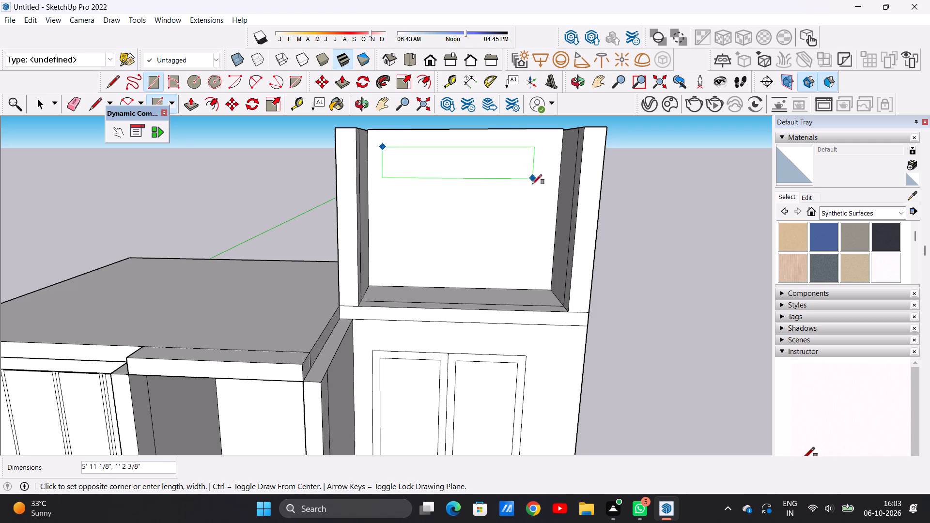
pyautogui.click(540, 286)
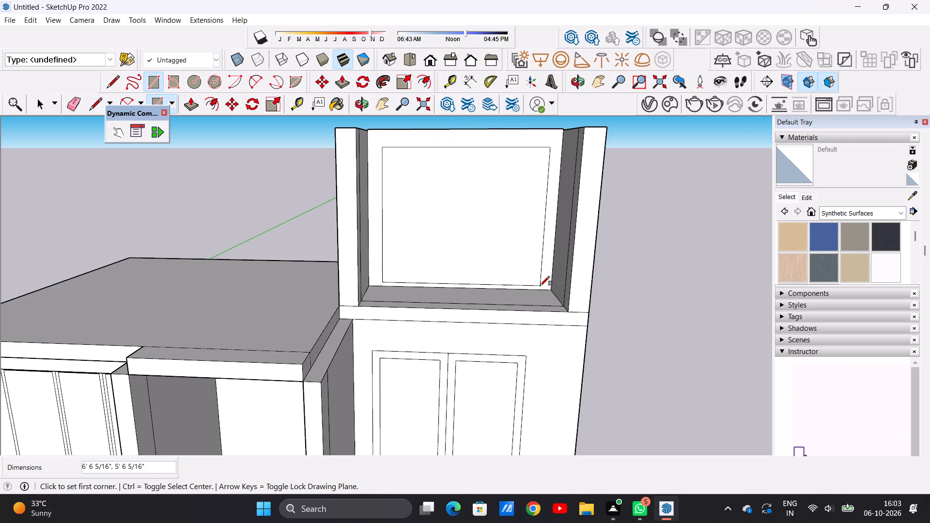
# Offset the rectangle on the recessed upper cross wall inward by about 3 1/16" to form a frame.
pyautogui.press('space')
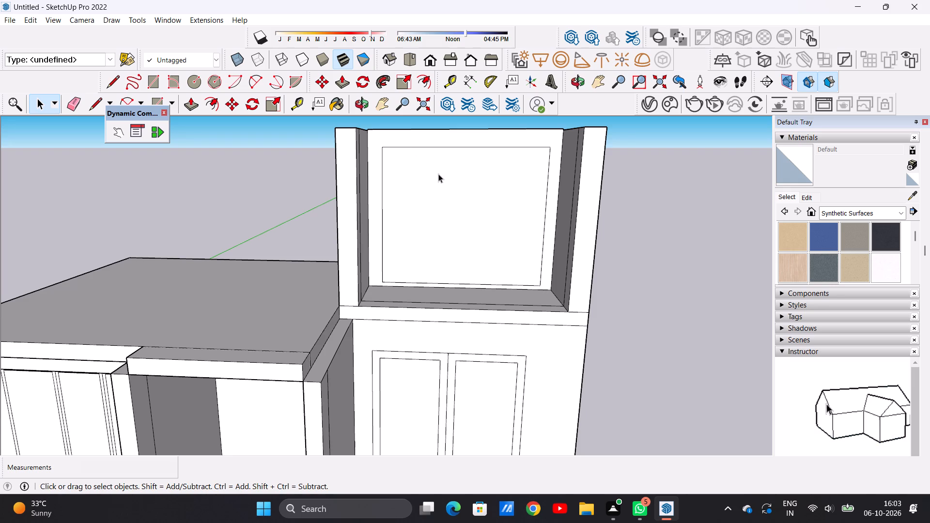
pyautogui.scroll(1, 448, 188)
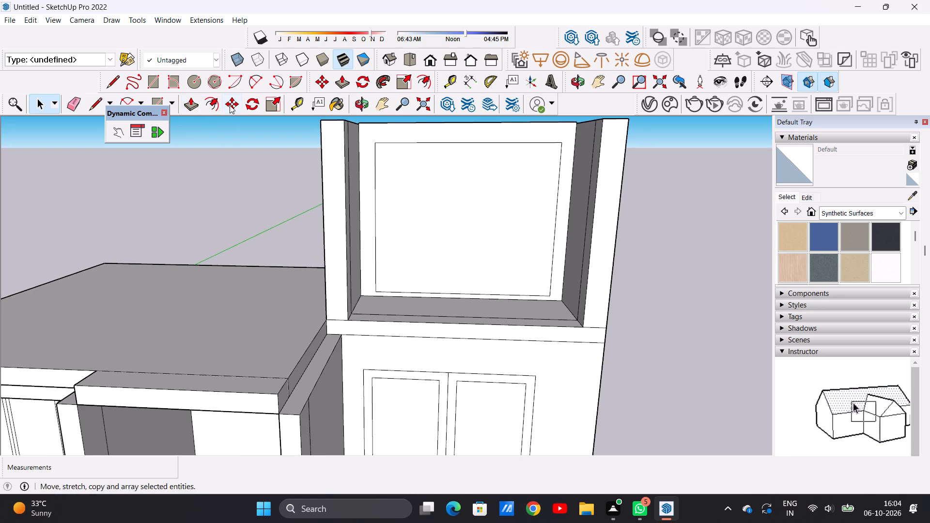
pyautogui.click(204, 108)
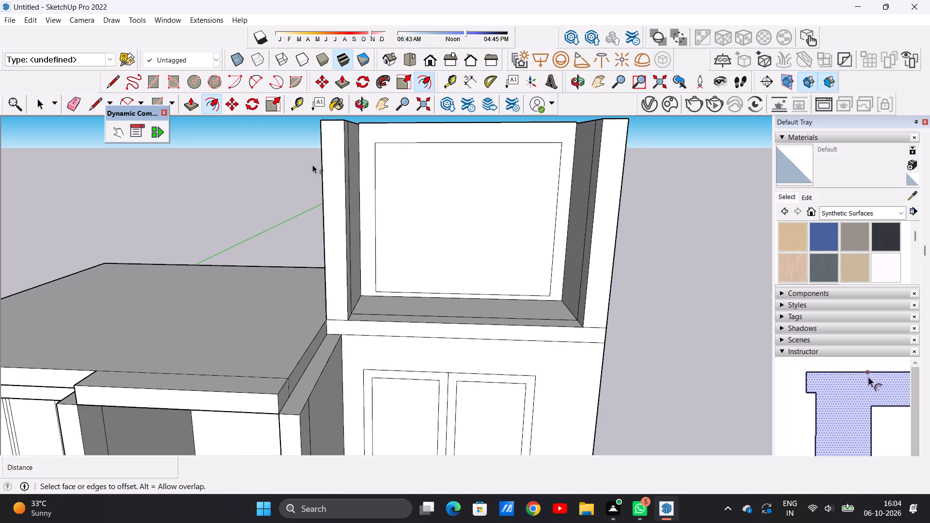
pyautogui.click(439, 167)
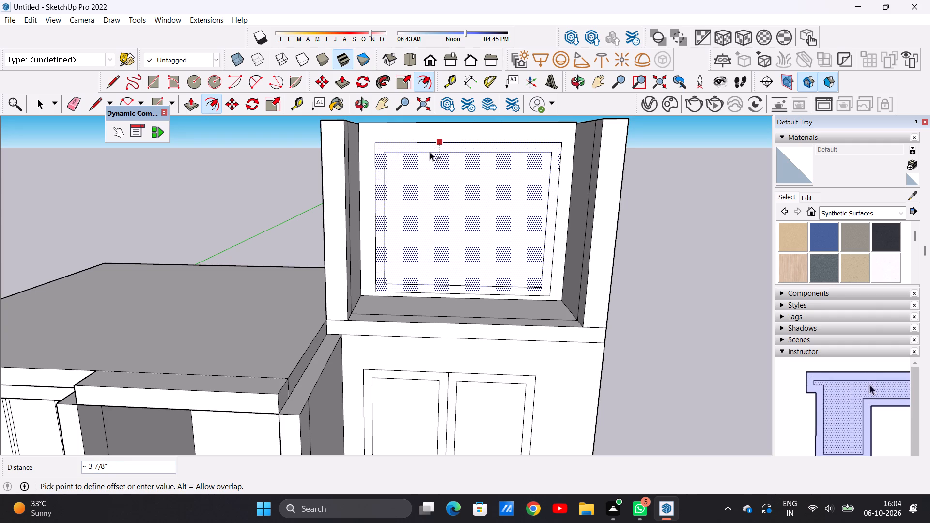
pyautogui.click(431, 150)
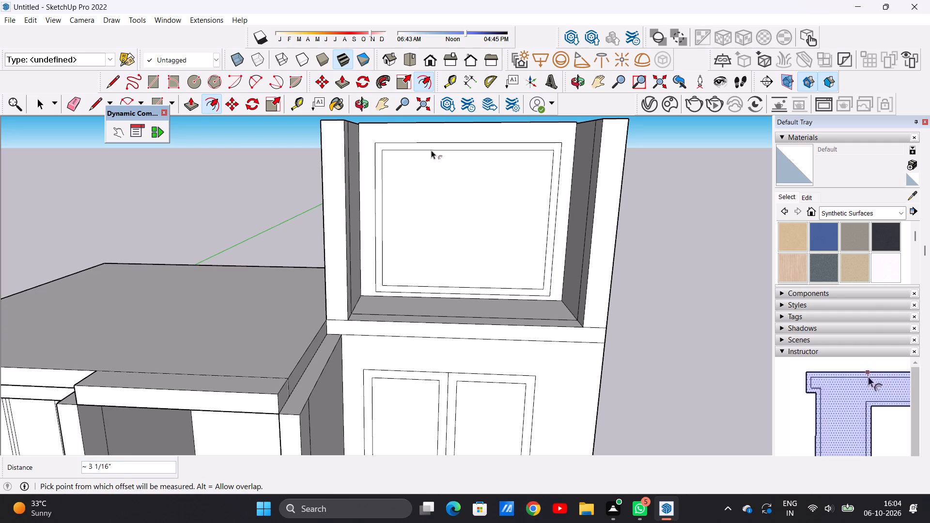
pyautogui.press('space')
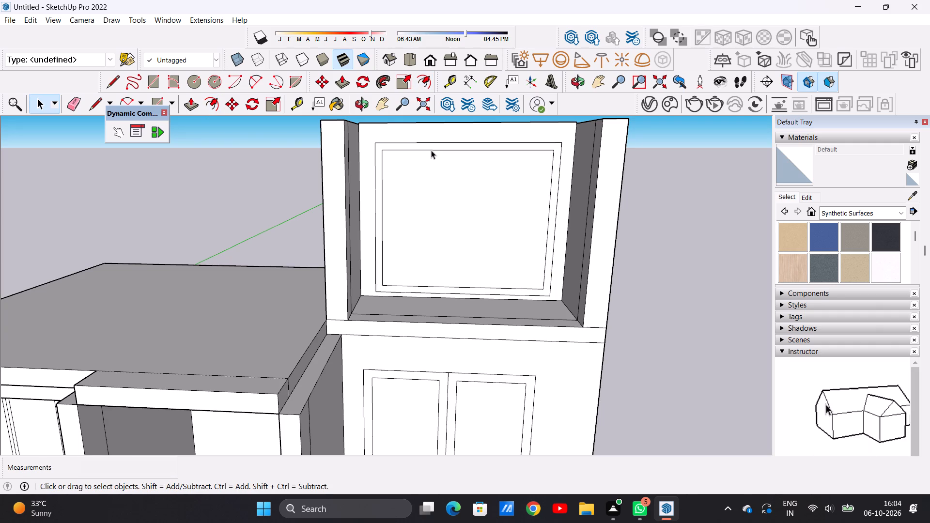
# Draw two vertical lines about 5' 3/16" long inside the upper frame, dividing it into three panels.
pyautogui.press('l')
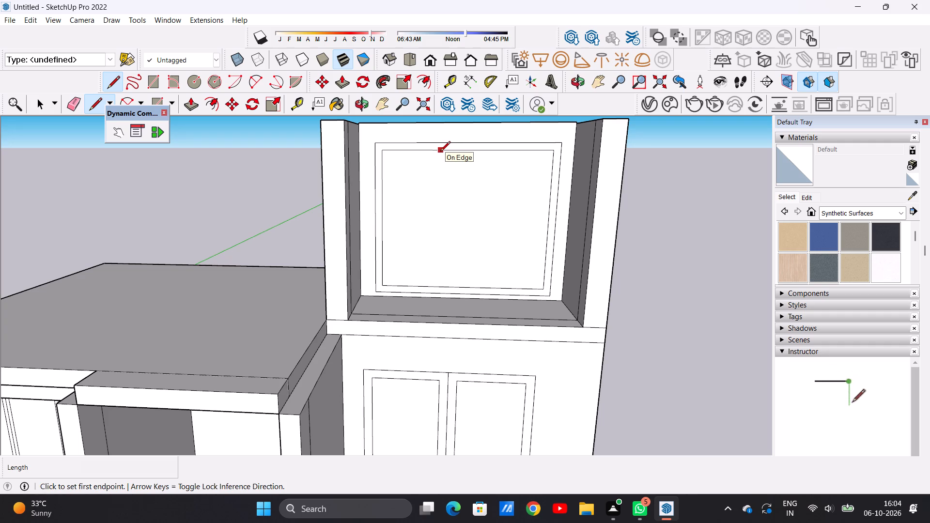
pyautogui.click(440, 152)
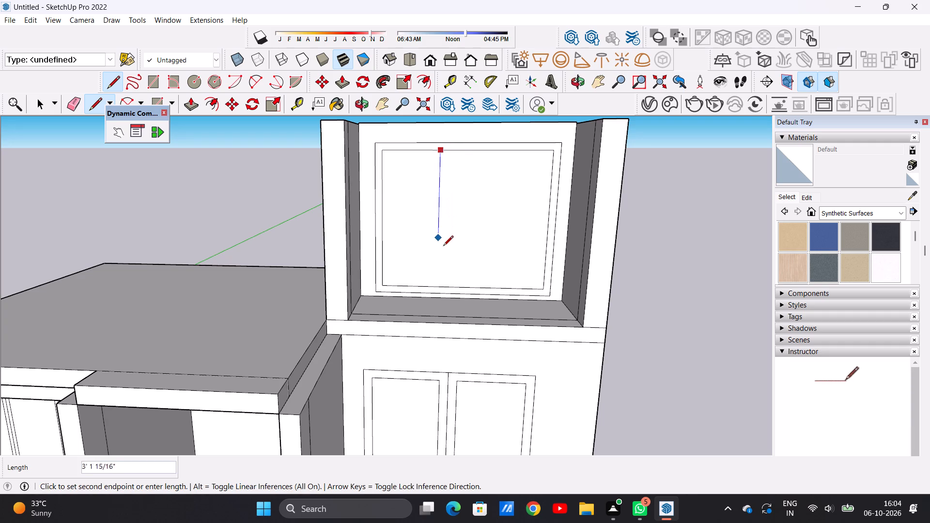
pyautogui.click(439, 289)
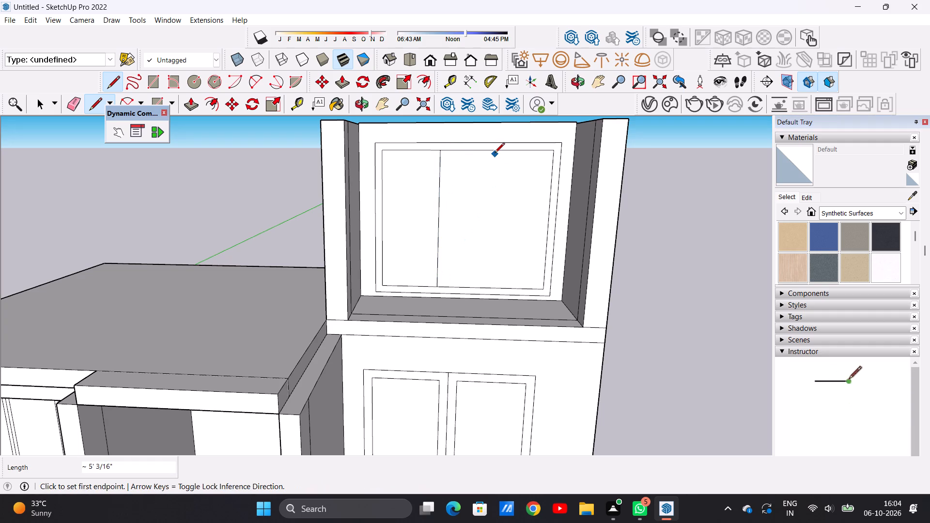
pyautogui.click(493, 151)
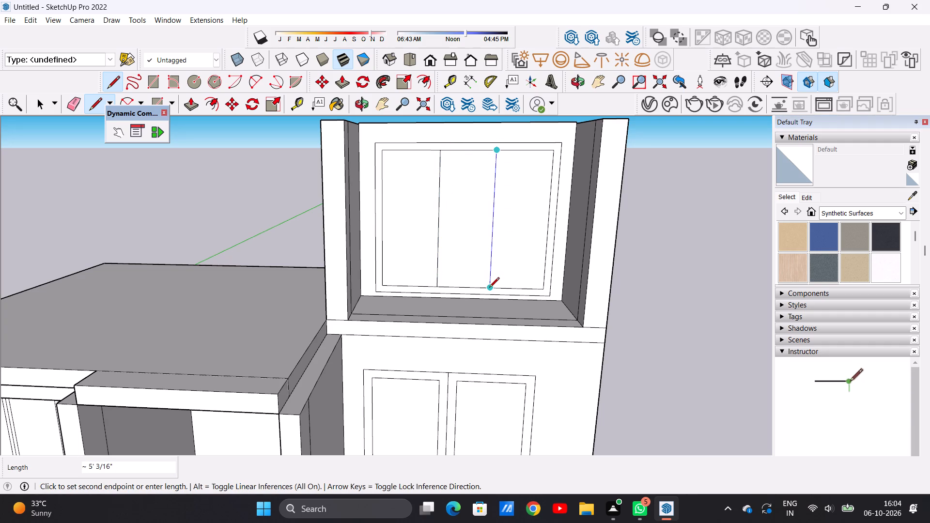
pyautogui.click(491, 288)
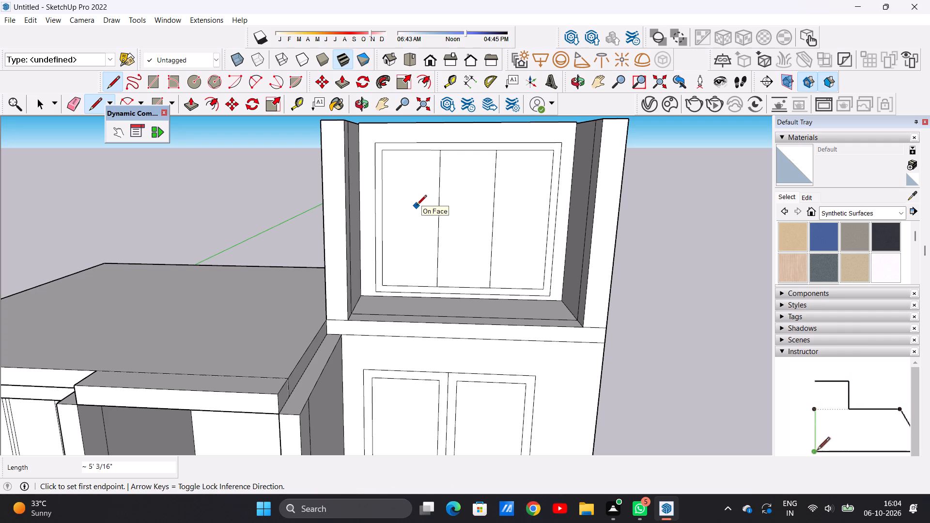
pyautogui.press('space')
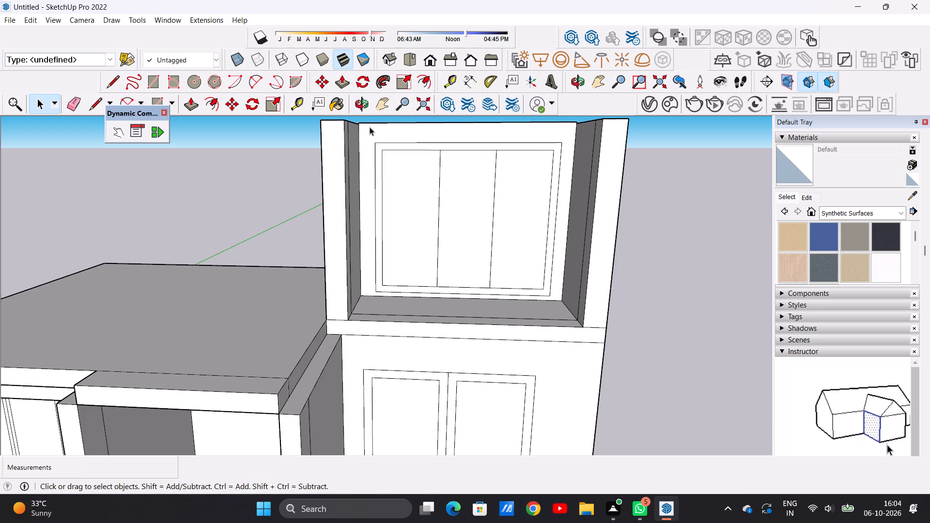
# Draw a second vertical line about 5' 3/16" long close beside each divider to form two narrow mullions in the upper frame.
pyautogui.scroll(6, 390, 170)
pyautogui.scroll(-2, 384, 170)
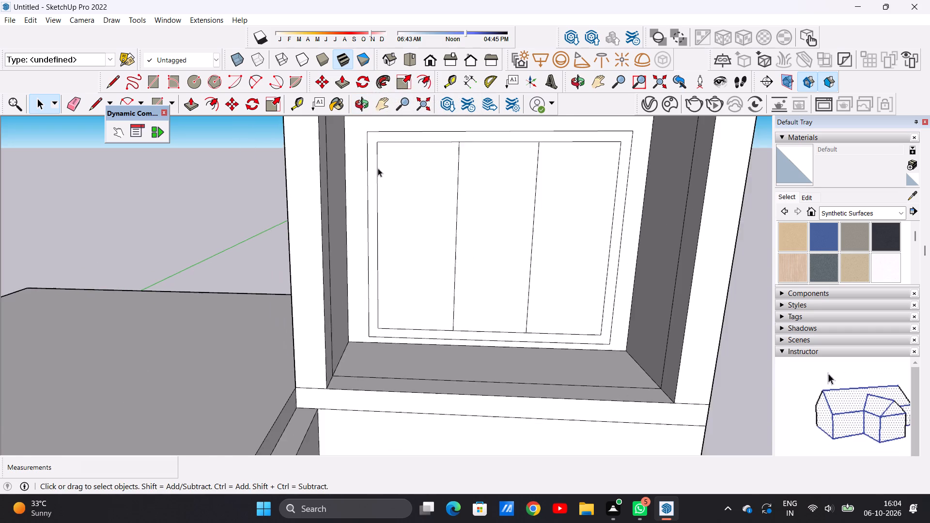
pyautogui.scroll(-4, 378, 168)
pyautogui.scroll(2, 501, 190)
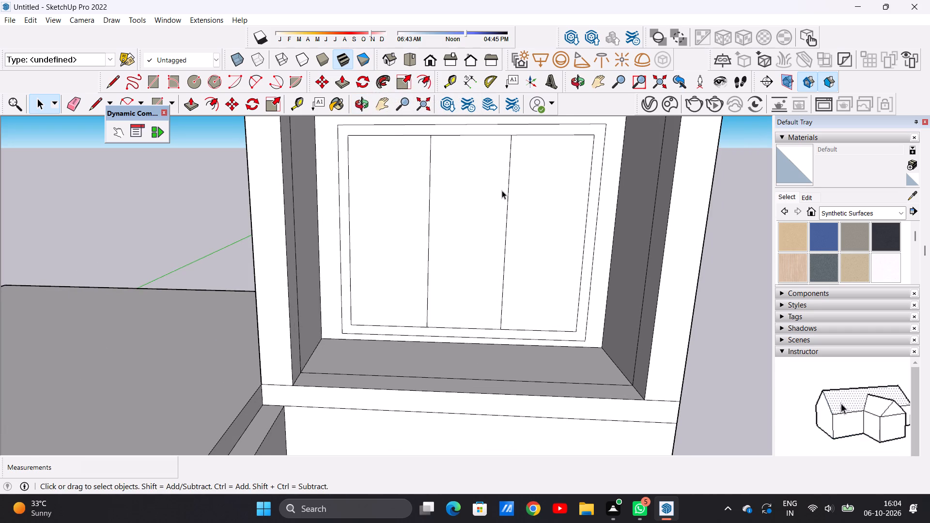
pyautogui.press('l')
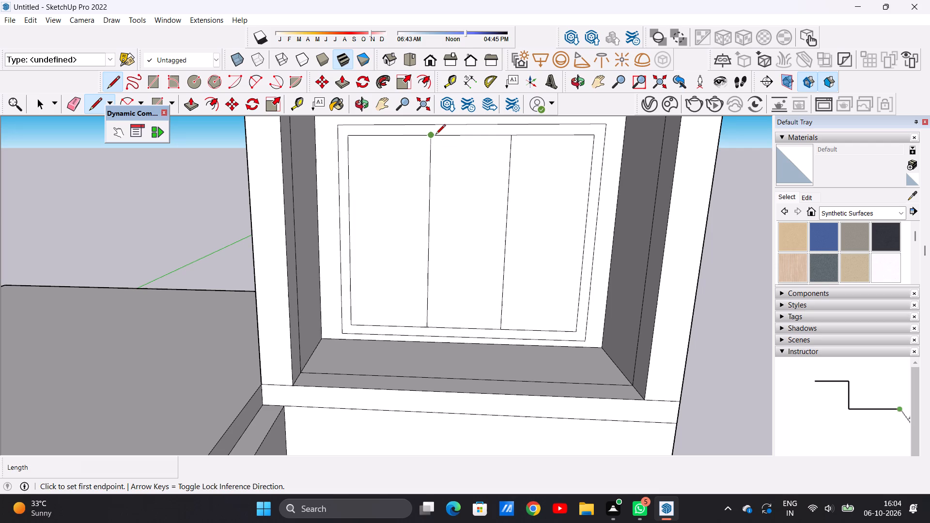
pyautogui.scroll(3, 438, 139)
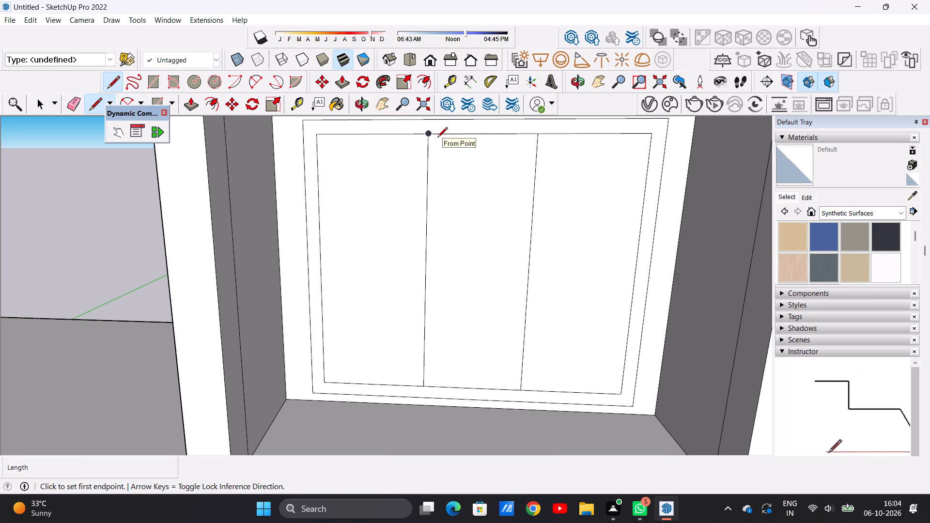
pyautogui.click(437, 136)
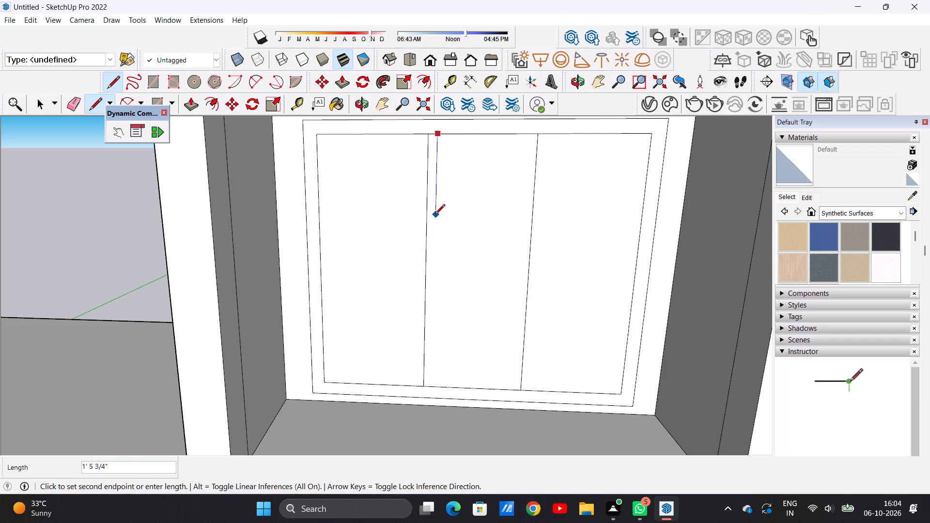
pyautogui.scroll(-3, 436, 213)
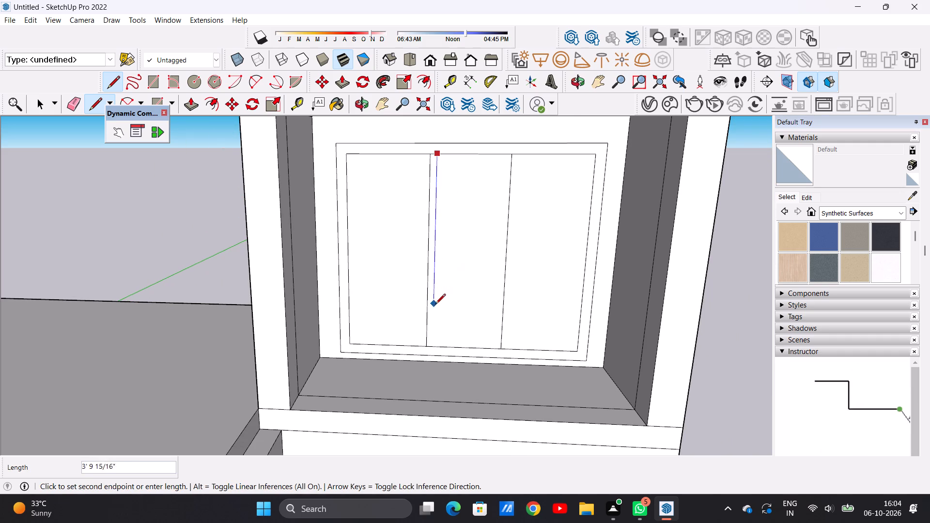
pyautogui.click(436, 342)
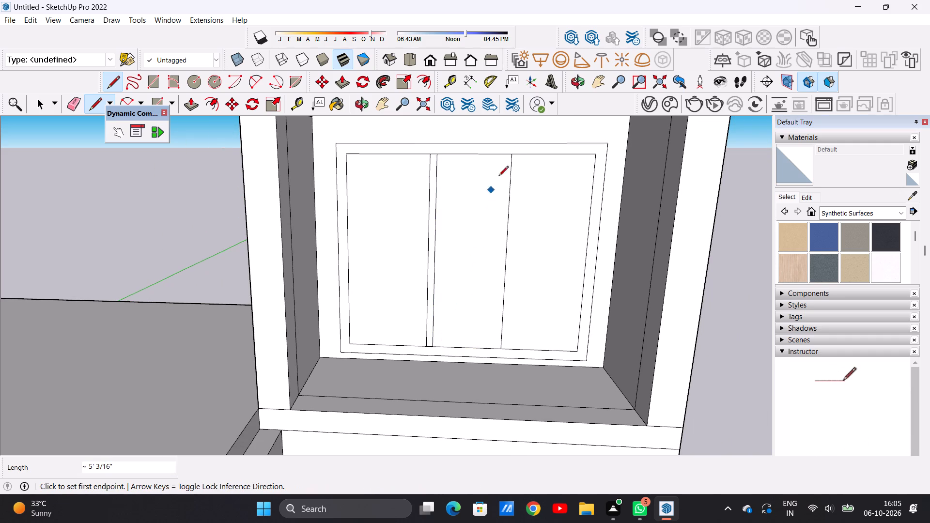
pyautogui.scroll(5, 521, 161)
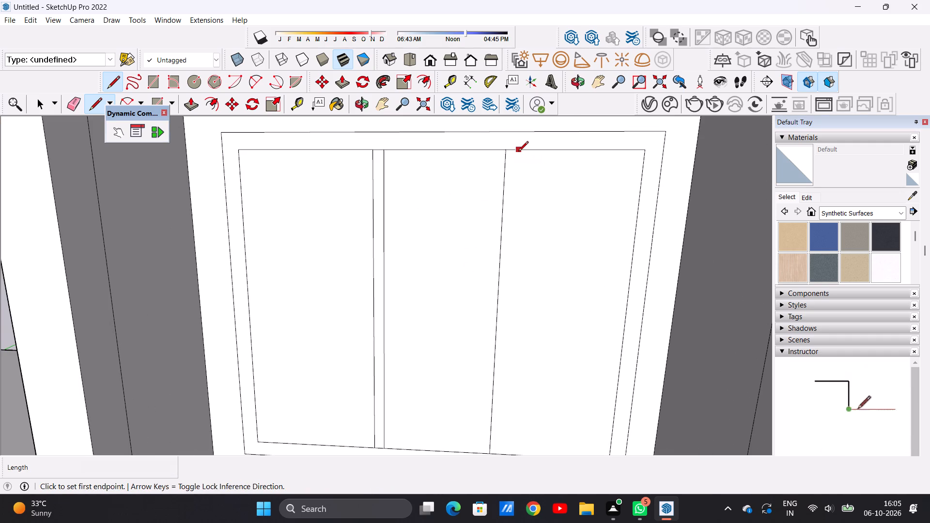
pyautogui.click(518, 152)
pyautogui.scroll(-11, 513, 211)
pyautogui.scroll(1, 521, 287)
pyautogui.scroll(-1, 520, 289)
pyautogui.scroll(2, 520, 289)
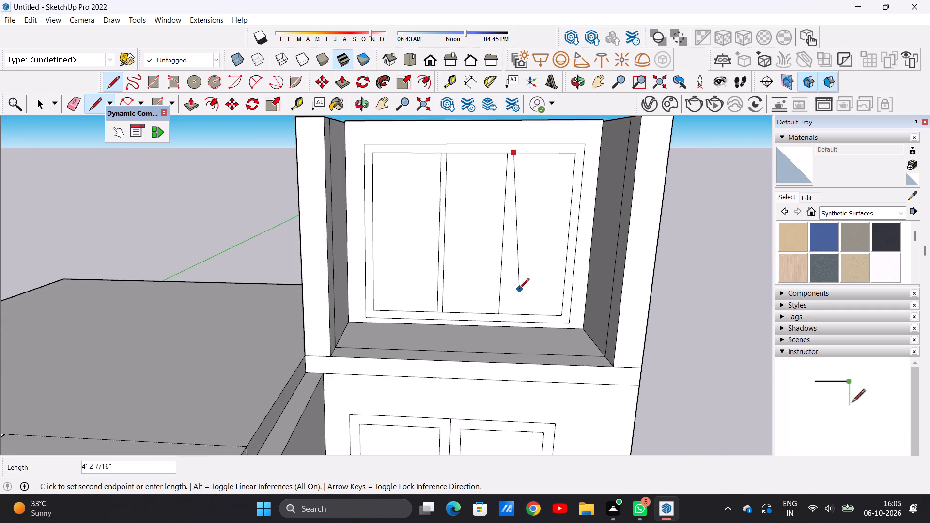
pyautogui.scroll(3, 519, 289)
pyautogui.click(501, 319)
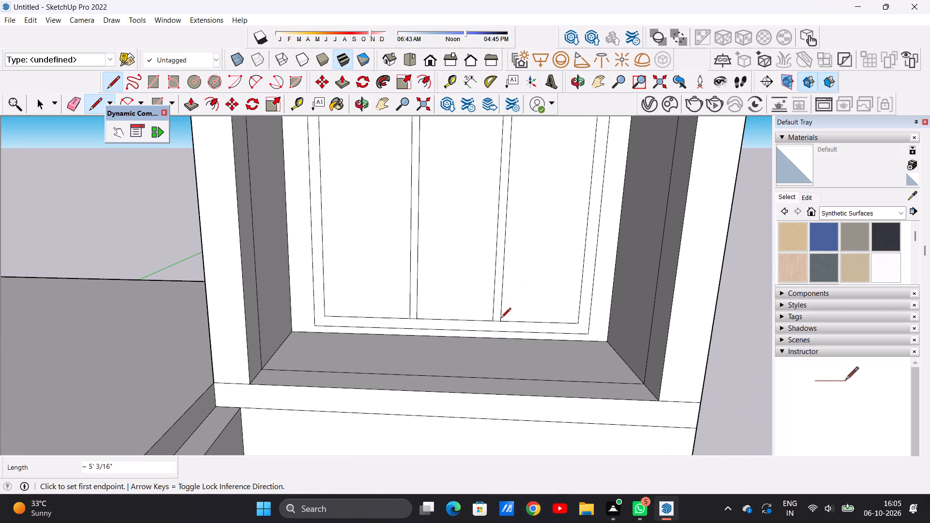
pyautogui.press('space')
# Examine the three-panel upper window, the recess and the open-topped upper walls from the front and above.
pyautogui.scroll(-13, 351, 187)
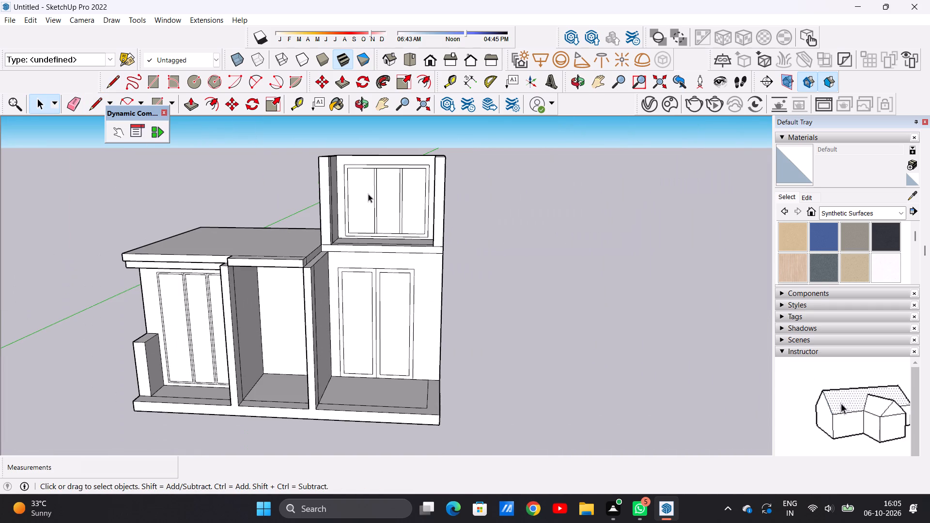
pyautogui.scroll(-2, 327, 157)
pyautogui.scroll(7, 331, 168)
pyautogui.scroll(5, 377, 190)
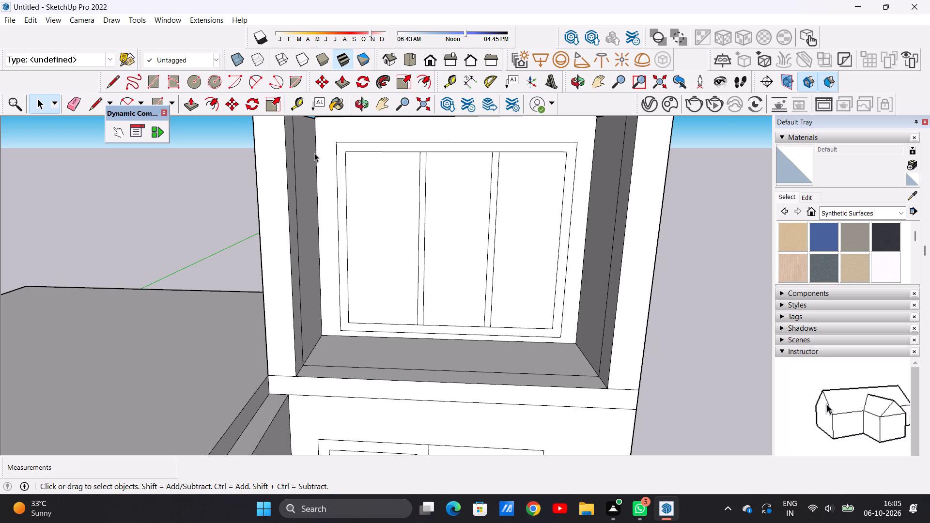
pyautogui.scroll(1, 314, 153)
pyautogui.scroll(-12, 315, 153)
pyautogui.scroll(3, 337, 141)
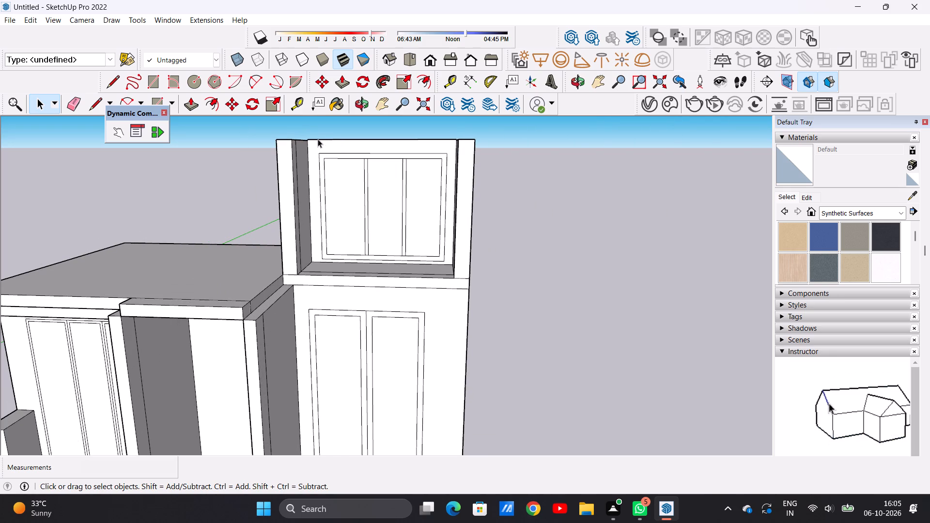
pyautogui.scroll(-3, 318, 139)
pyautogui.scroll(4, 321, 140)
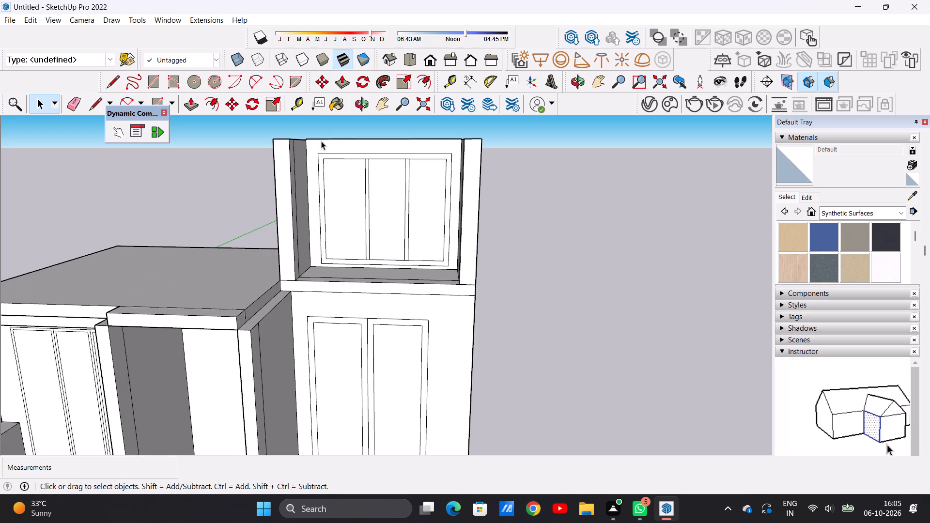
pyautogui.scroll(-2, 321, 141)
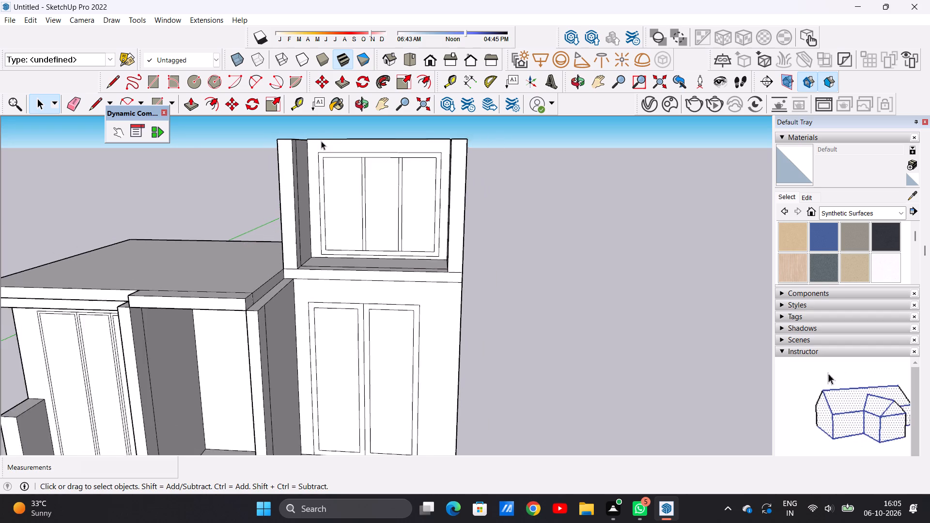
pyautogui.scroll(-4, 321, 141)
pyautogui.moveTo(307, 180); pyautogui.dragTo(339, 363, button='middle')
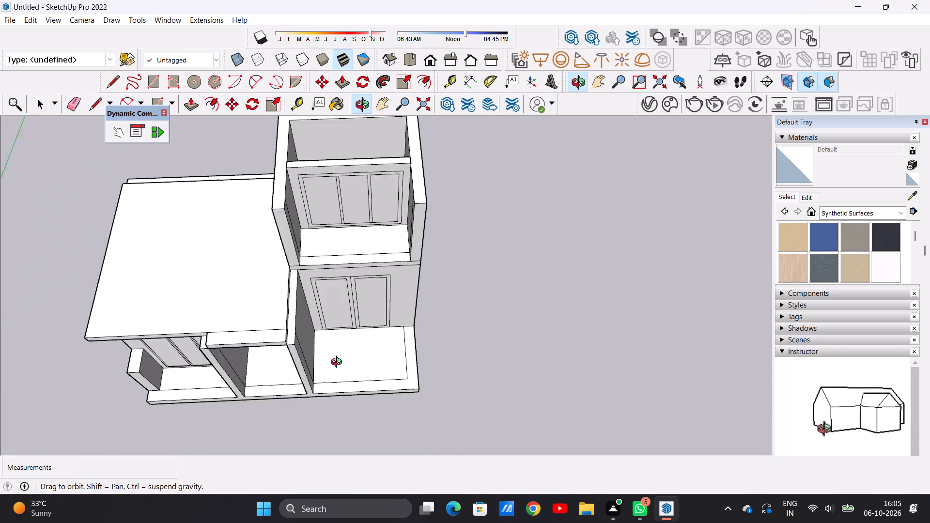
pyautogui.moveTo(339, 363); pyautogui.dragTo(344, 373, button='middle')
pyautogui.moveTo(331, 254); pyautogui.dragTo(331, 95, button='middle')
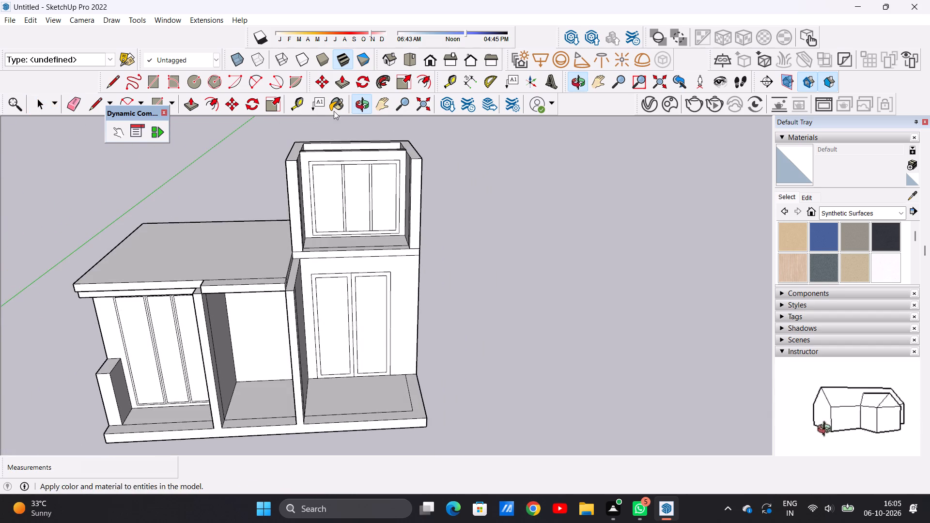
pyautogui.moveTo(361, 202); pyautogui.dragTo(351, 158, button='middle')
pyautogui.scroll(10, 351, 158)
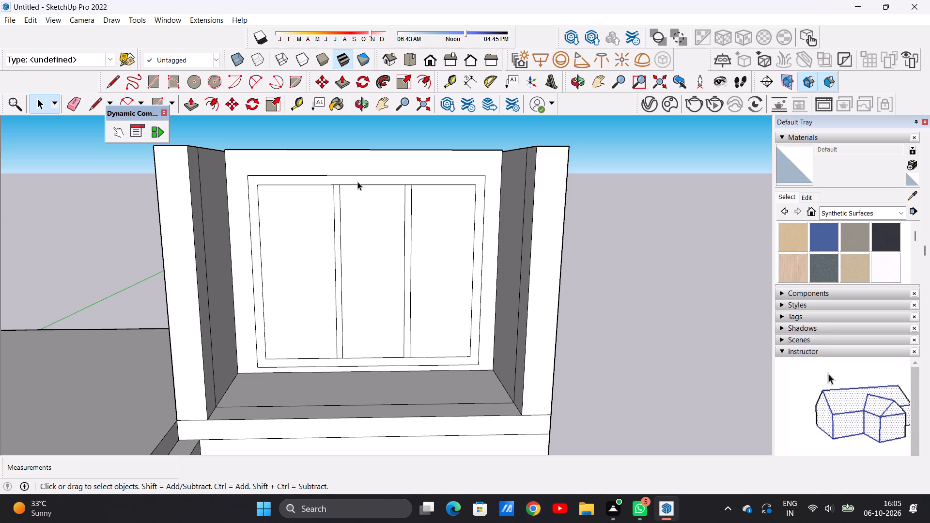
pyautogui.scroll(-3, 286, 235)
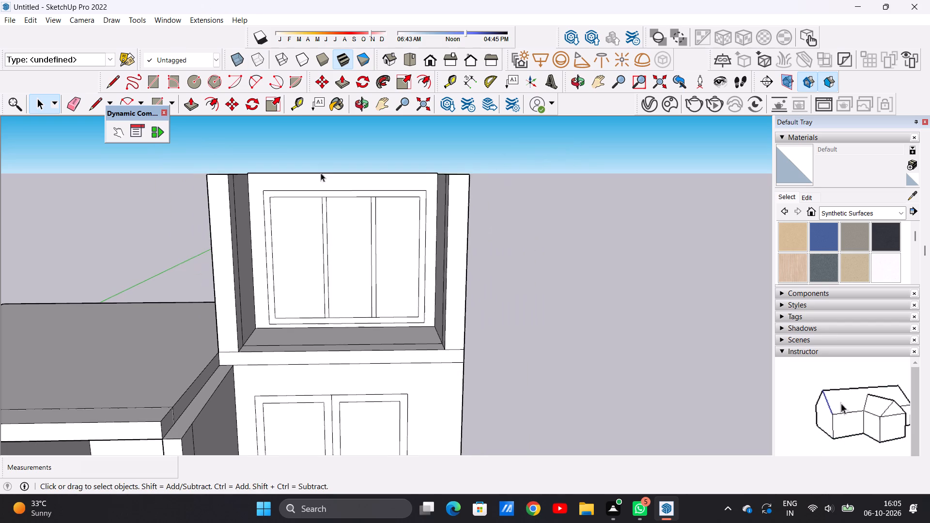
pyautogui.scroll(-3, 321, 173)
pyautogui.scroll(-4, 367, 202)
pyautogui.moveTo(331, 180); pyautogui.dragTo(309, 348, button='middle')
pyautogui.scroll(-1, 331, 182)
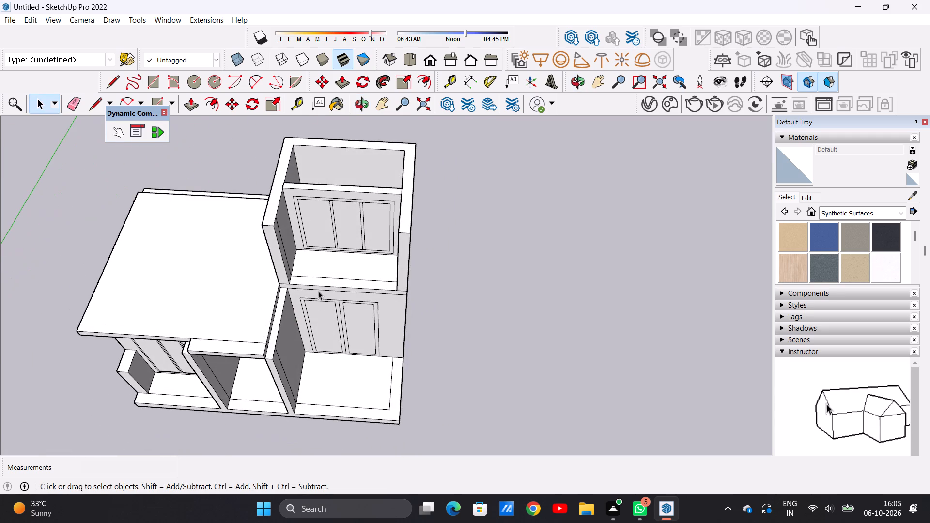
# Copy the floor face in front of the recessed upper window straight up to the top of the side walls.
pyautogui.scroll(5, 322, 287)
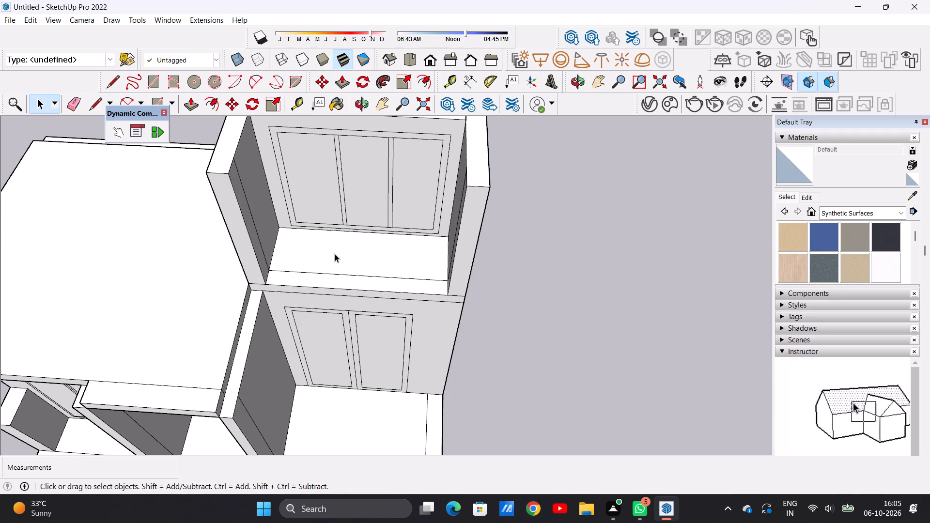
pyautogui.doubleClick(342, 248)
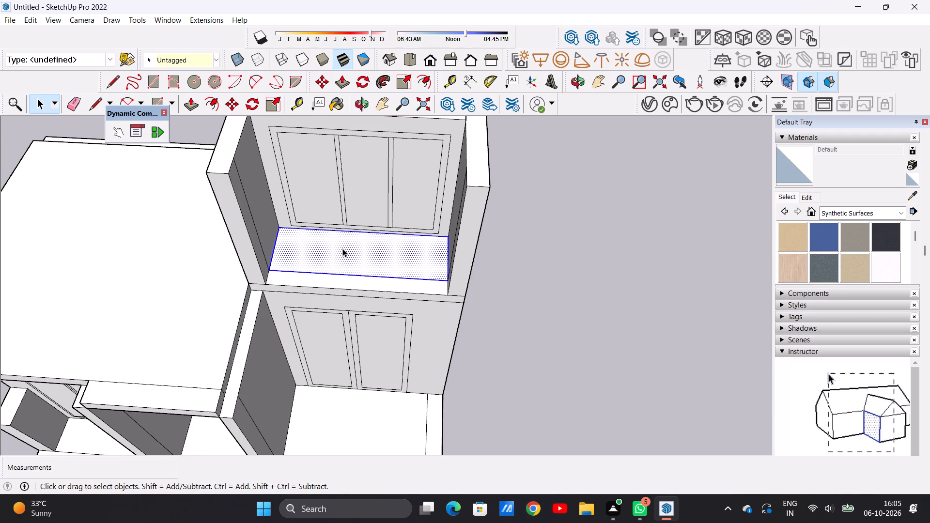
pyautogui.press('m')
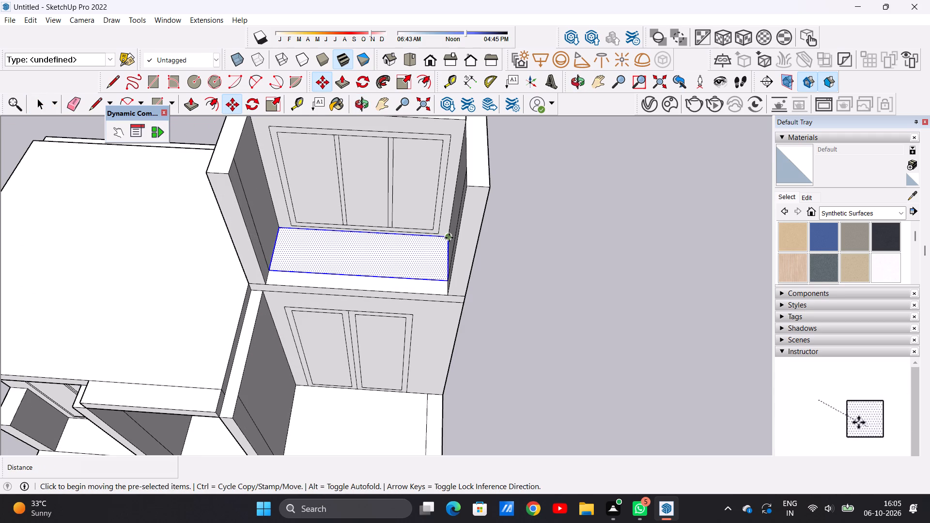
pyautogui.click(449, 238)
pyautogui.click(449, 238)
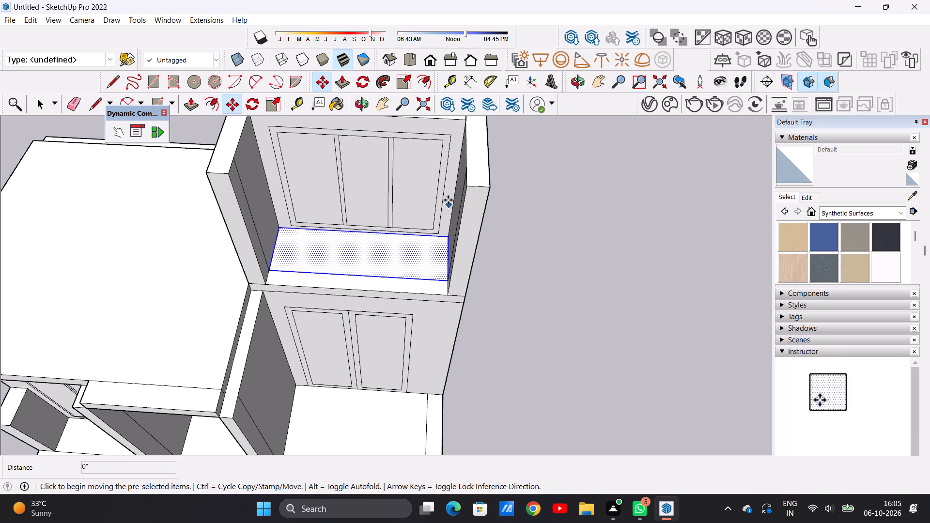
pyautogui.click(447, 235)
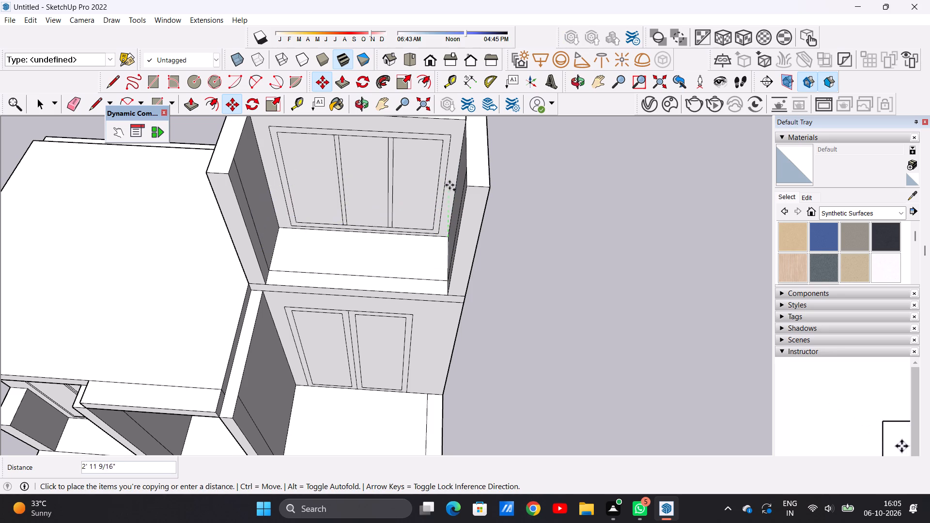
pyautogui.scroll(-2, 449, 184)
pyautogui.scroll(1, 449, 184)
pyautogui.scroll(-7, 449, 184)
pyautogui.scroll(1, 447, 186)
pyautogui.scroll(-2, 447, 186)
pyautogui.scroll(14, 452, 167)
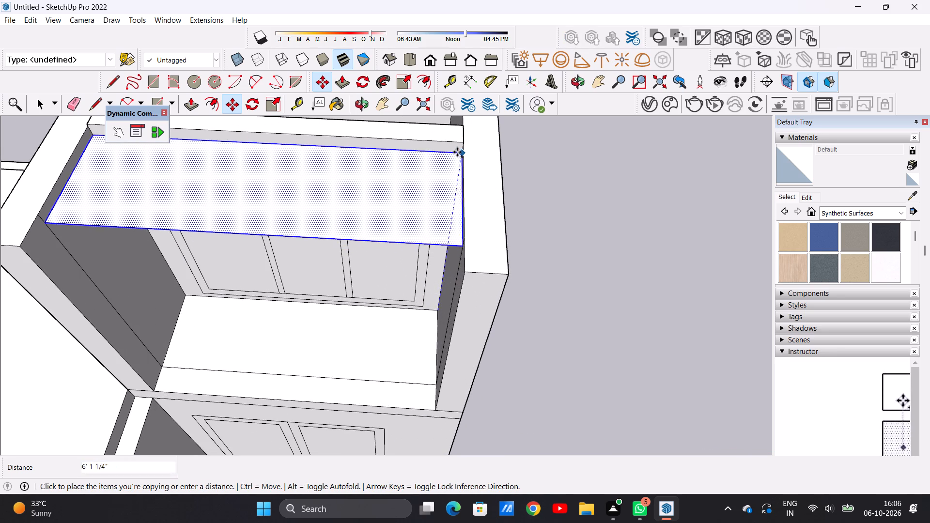
pyautogui.click(457, 144)
pyautogui.scroll(-12, 465, 221)
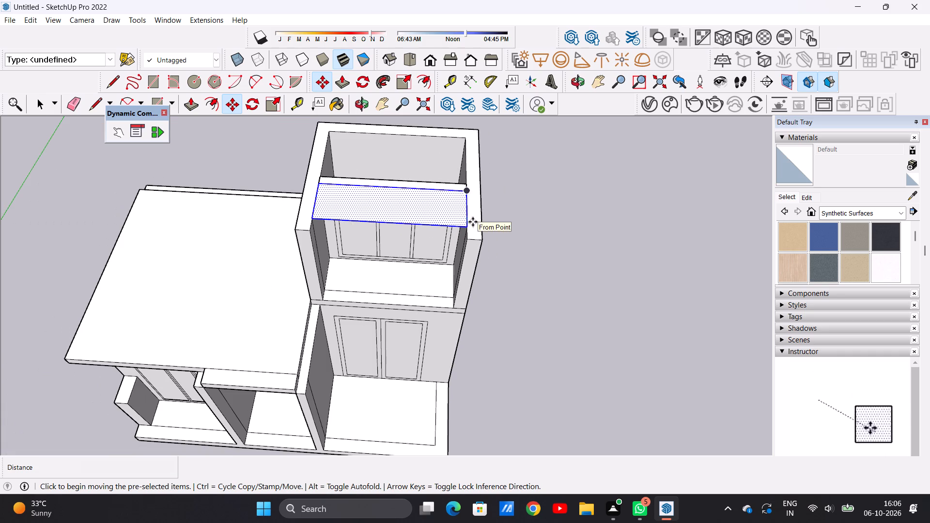
pyautogui.press('space')
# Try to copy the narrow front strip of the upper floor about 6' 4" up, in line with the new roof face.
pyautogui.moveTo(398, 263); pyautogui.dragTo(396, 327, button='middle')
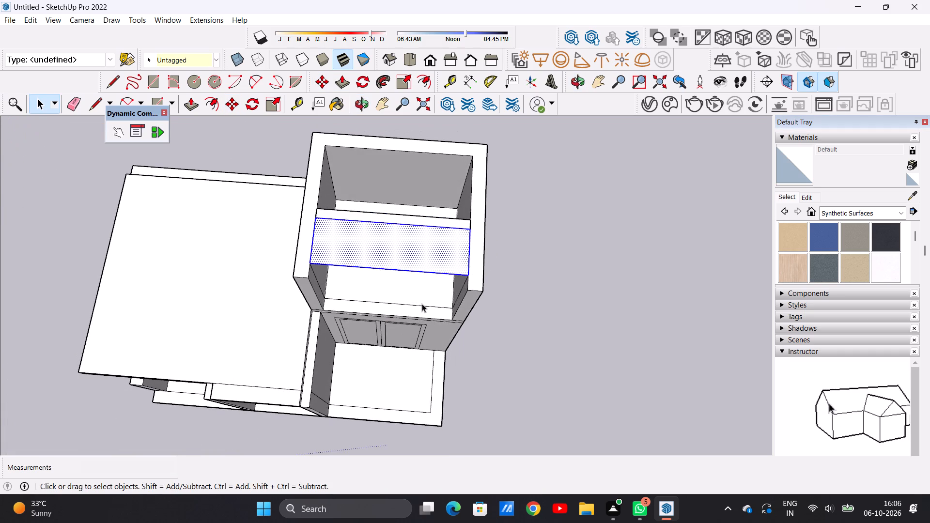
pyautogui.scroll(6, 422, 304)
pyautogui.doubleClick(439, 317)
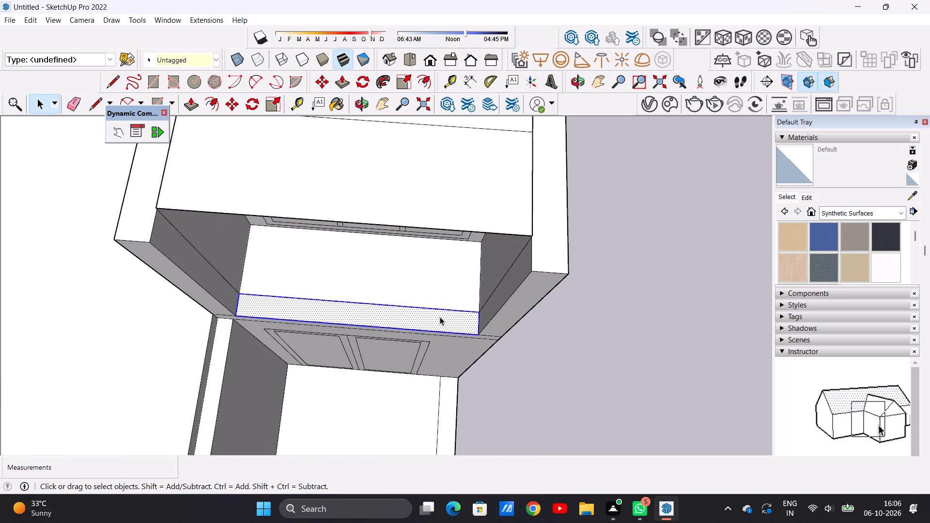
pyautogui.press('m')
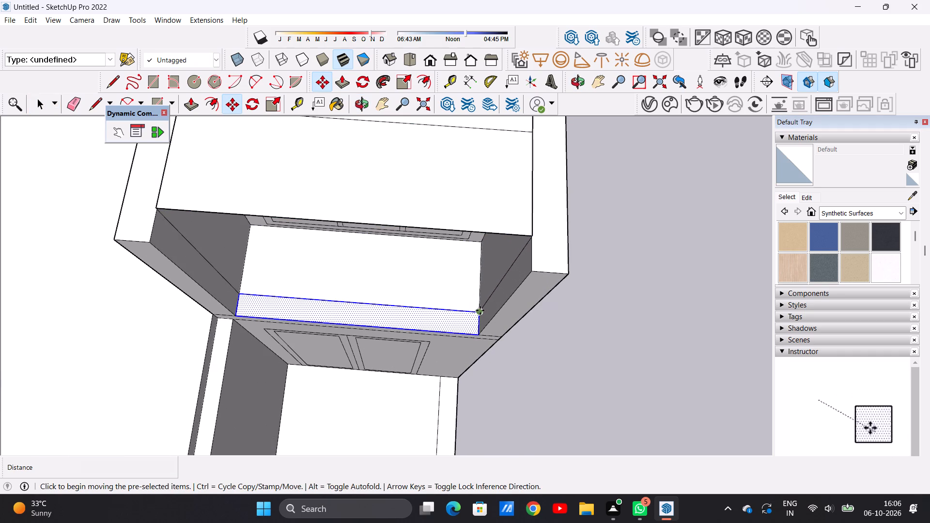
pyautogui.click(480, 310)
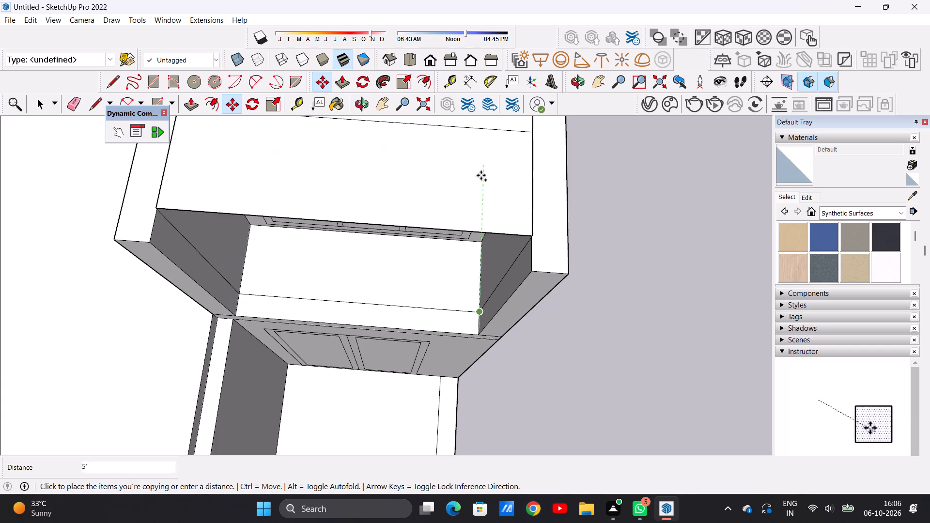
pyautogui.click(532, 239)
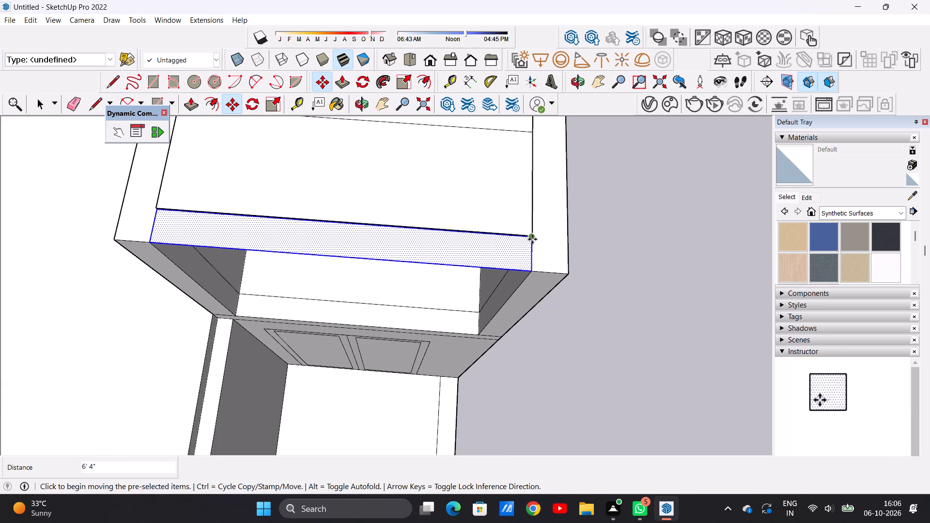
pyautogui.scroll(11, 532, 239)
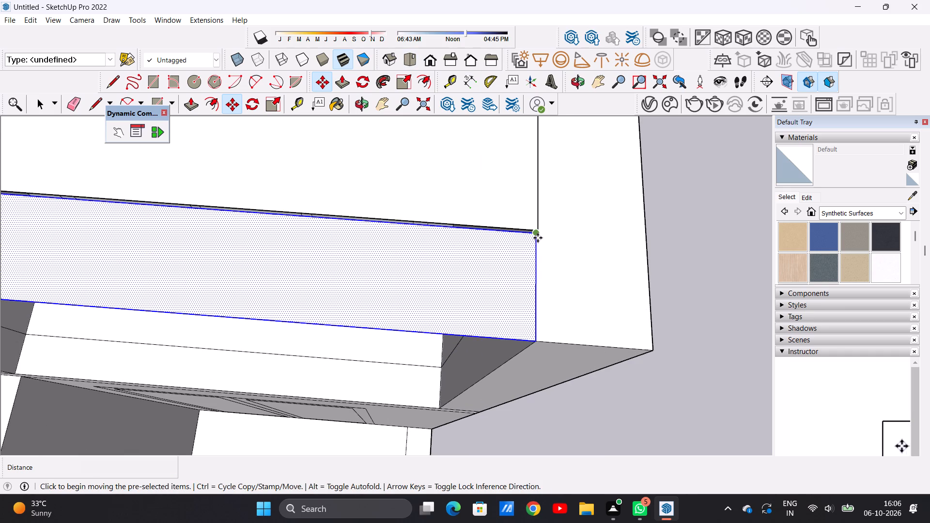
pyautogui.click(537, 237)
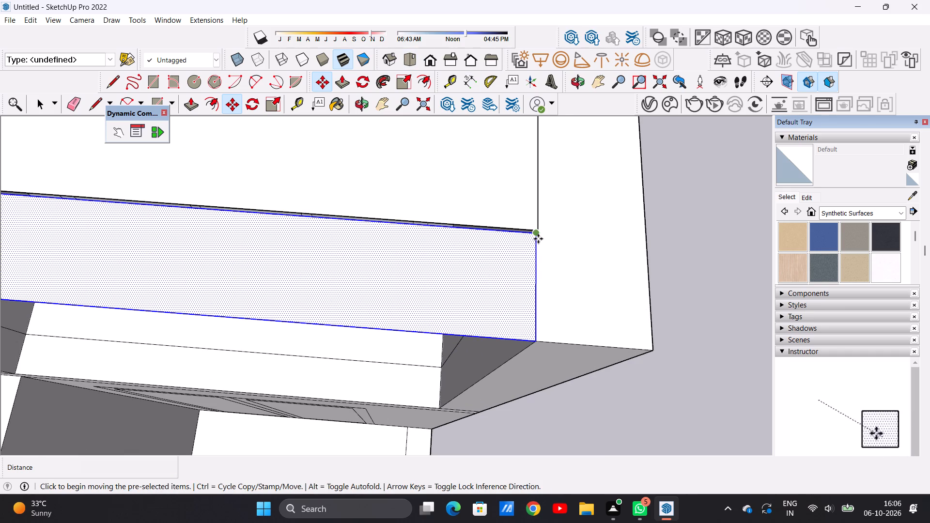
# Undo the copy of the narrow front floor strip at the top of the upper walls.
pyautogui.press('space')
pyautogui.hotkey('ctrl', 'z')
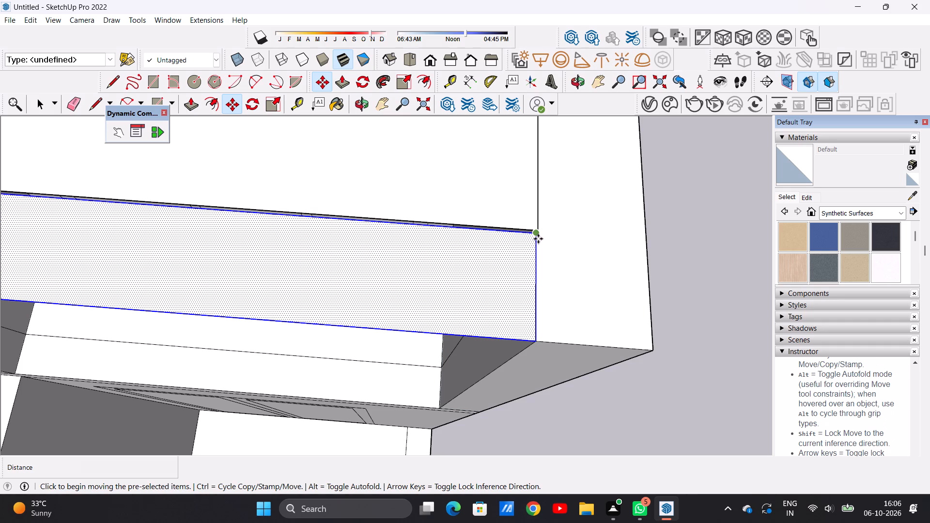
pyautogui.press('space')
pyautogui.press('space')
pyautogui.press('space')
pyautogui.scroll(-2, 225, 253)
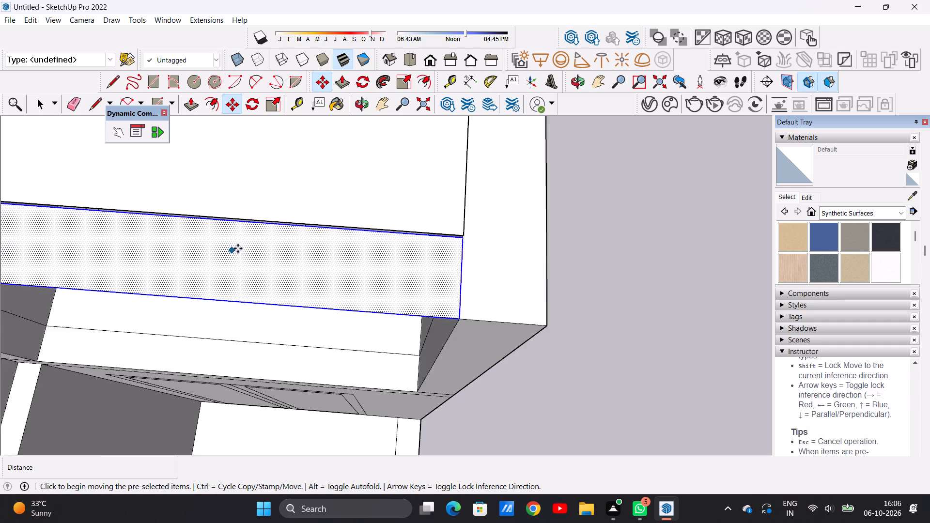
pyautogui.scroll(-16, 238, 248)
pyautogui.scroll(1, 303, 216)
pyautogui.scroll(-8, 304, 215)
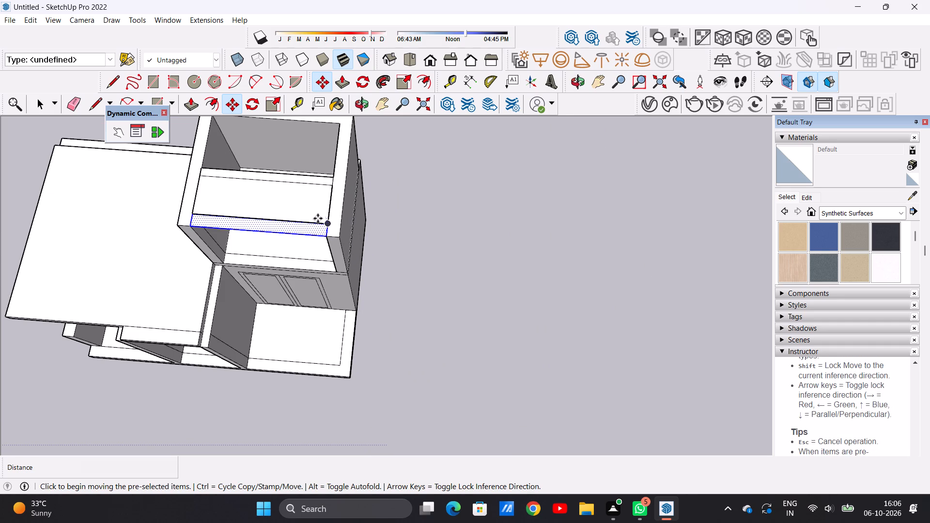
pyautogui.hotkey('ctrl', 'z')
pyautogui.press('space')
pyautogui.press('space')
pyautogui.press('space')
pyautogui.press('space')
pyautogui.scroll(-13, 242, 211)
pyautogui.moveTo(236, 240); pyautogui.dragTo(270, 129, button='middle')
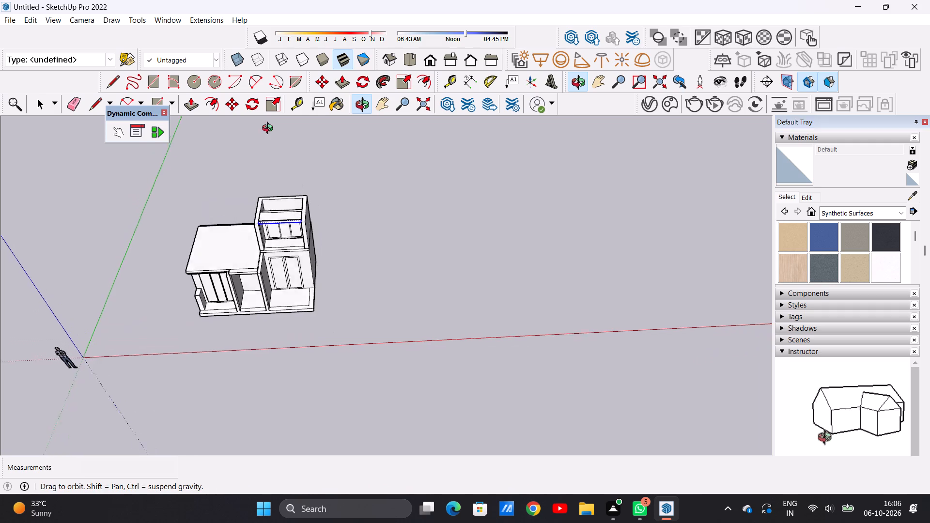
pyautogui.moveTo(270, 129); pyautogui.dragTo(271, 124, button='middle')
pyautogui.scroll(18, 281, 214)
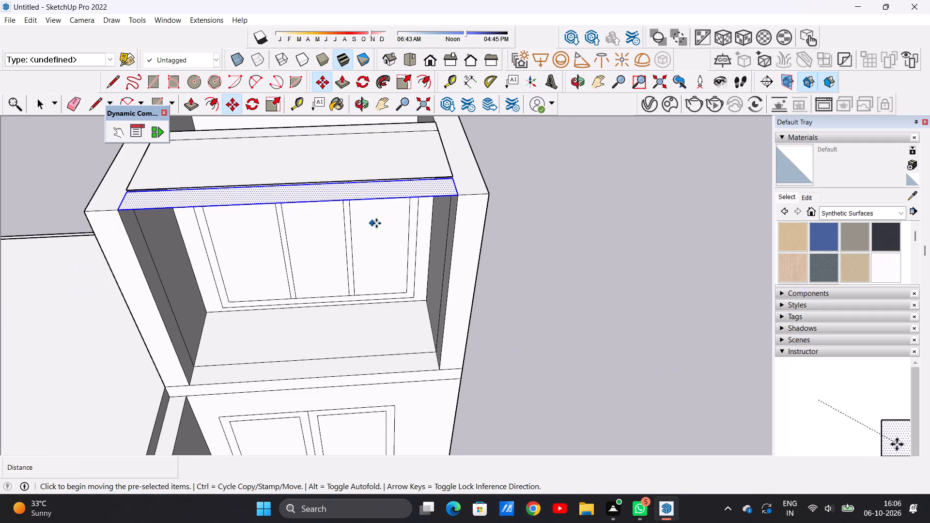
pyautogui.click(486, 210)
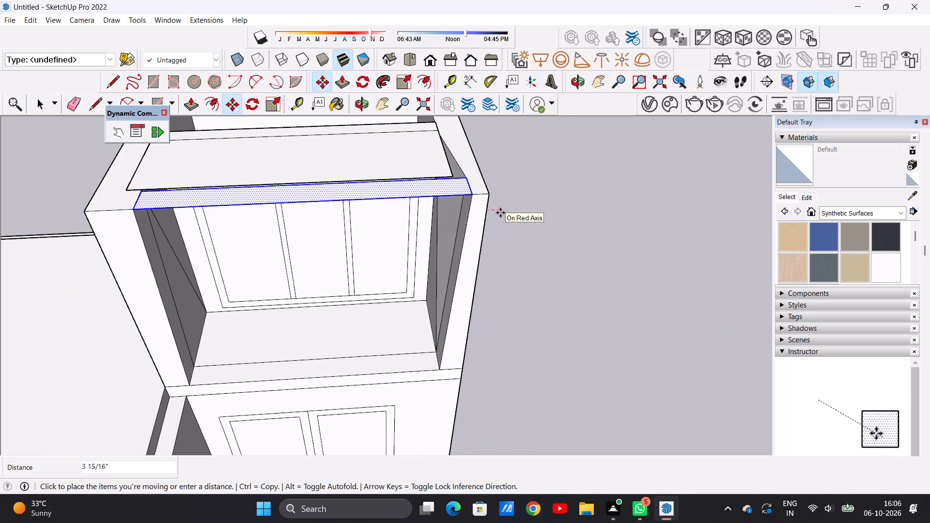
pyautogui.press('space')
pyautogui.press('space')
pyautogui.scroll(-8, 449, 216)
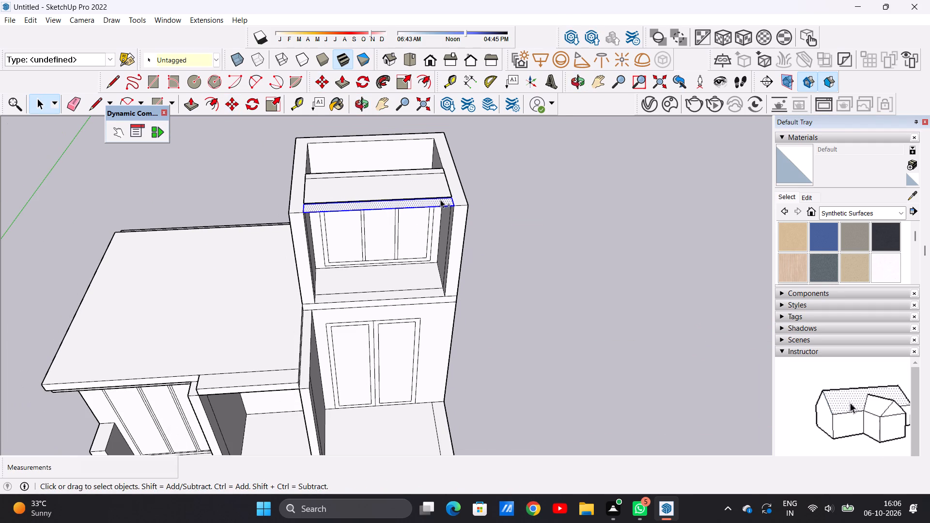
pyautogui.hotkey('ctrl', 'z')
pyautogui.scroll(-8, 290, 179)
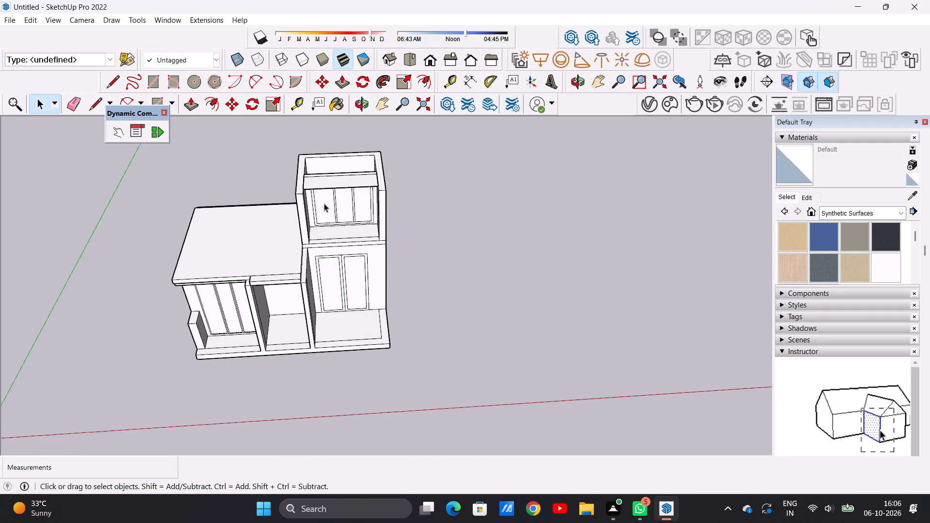
# Copy the narrow front strip of the upper floor about 6' 4 9/16" straight up, against the front edge of the roof face.
pyautogui.moveTo(315, 229); pyautogui.dragTo(279, 347, button='middle')
pyautogui.scroll(8, 346, 236)
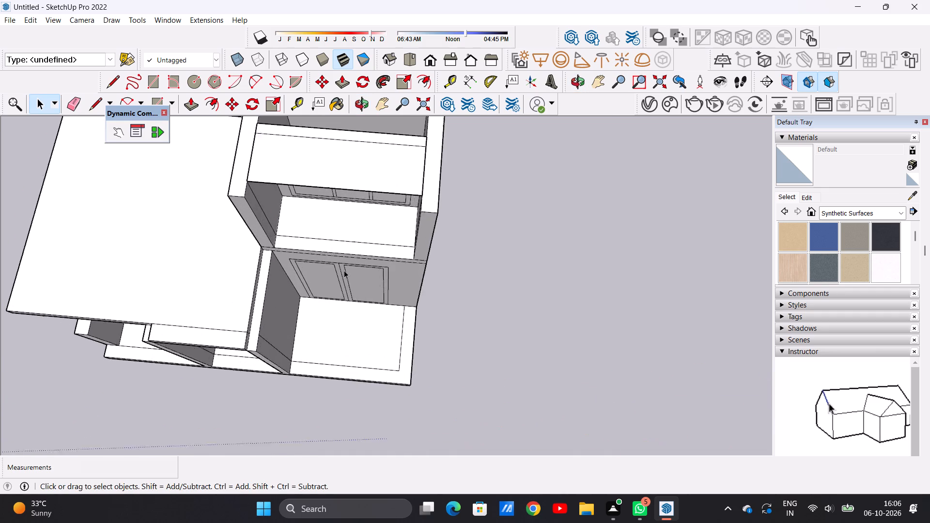
pyautogui.scroll(4, 344, 270)
pyautogui.doubleClick(376, 235)
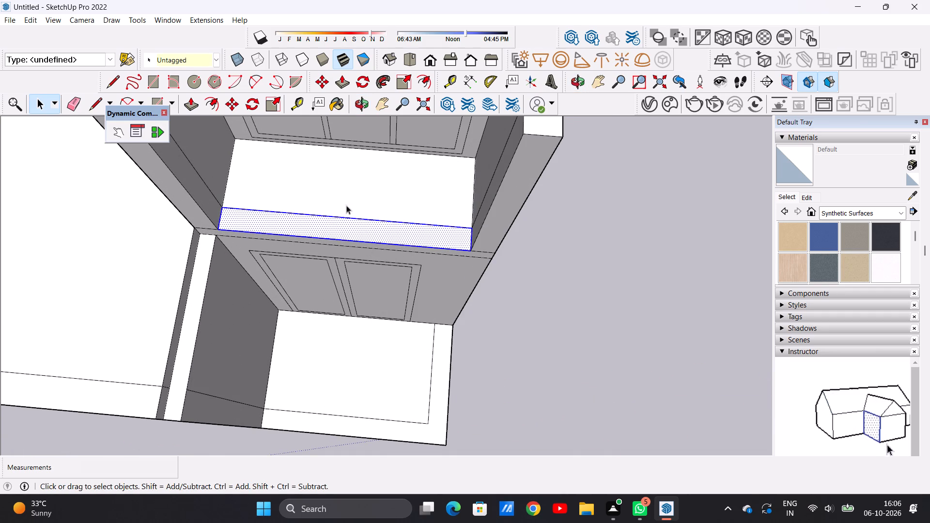
pyautogui.scroll(-11, 233, 511)
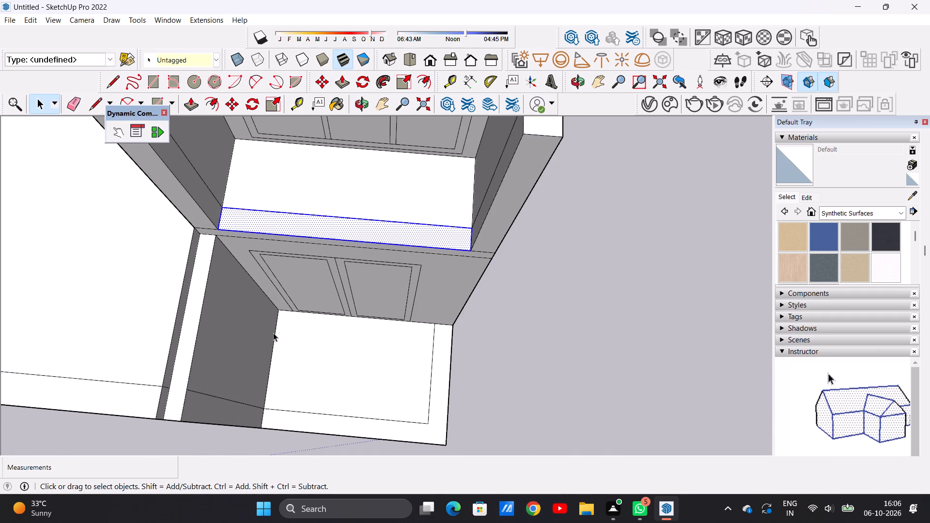
pyautogui.scroll(-5, 280, 319)
pyautogui.scroll(1, 280, 319)
pyautogui.scroll(-5, 280, 319)
pyautogui.scroll(5, 319, 313)
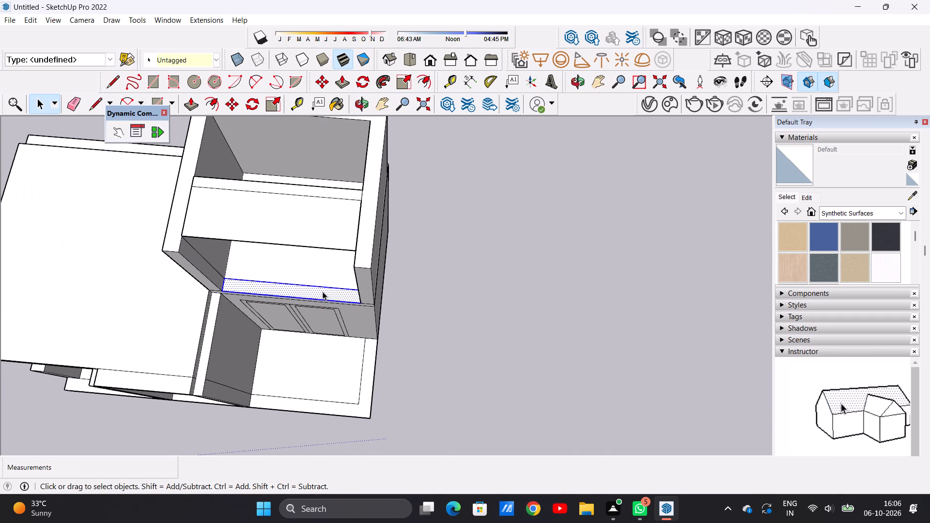
pyautogui.moveTo(323, 292); pyautogui.dragTo(380, 300, button='middle')
pyautogui.scroll(2, 350, 306)
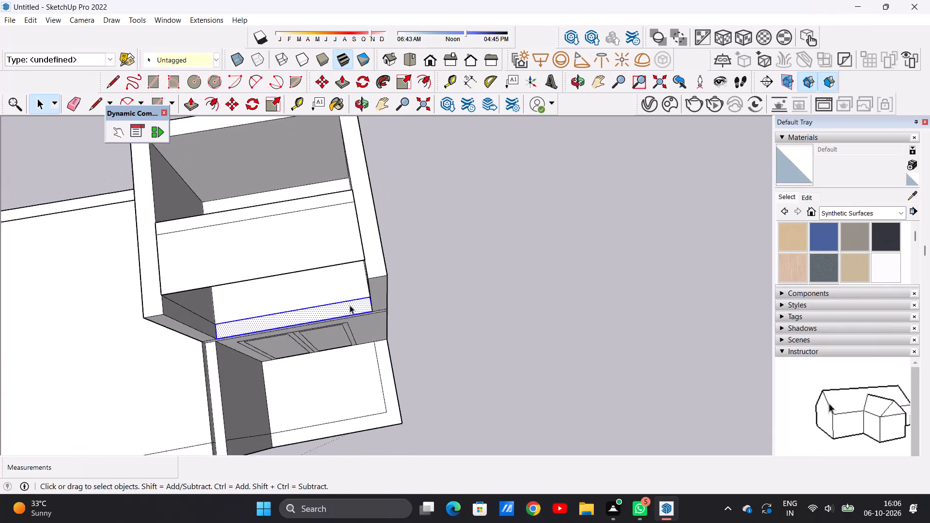
pyautogui.scroll(3, 350, 305)
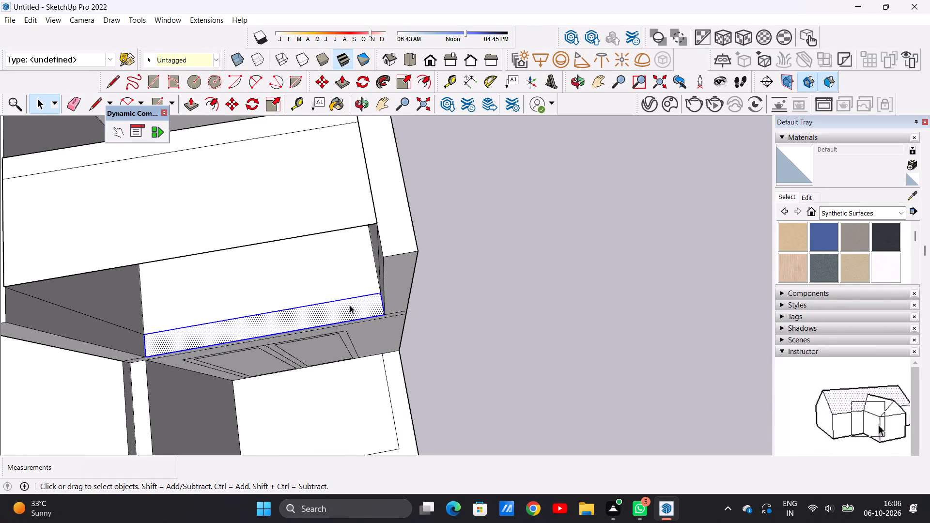
pyautogui.moveTo(343, 303); pyautogui.dragTo(391, 280, button='middle')
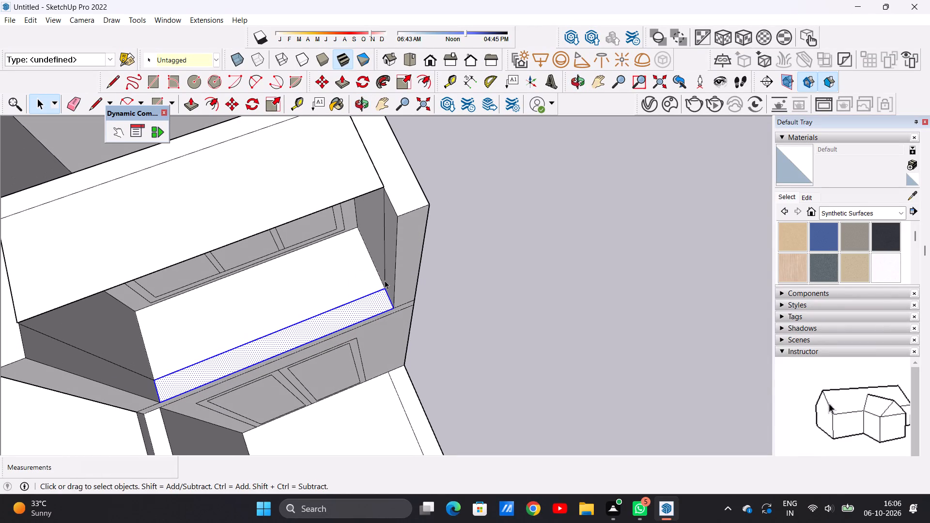
pyautogui.press('m')
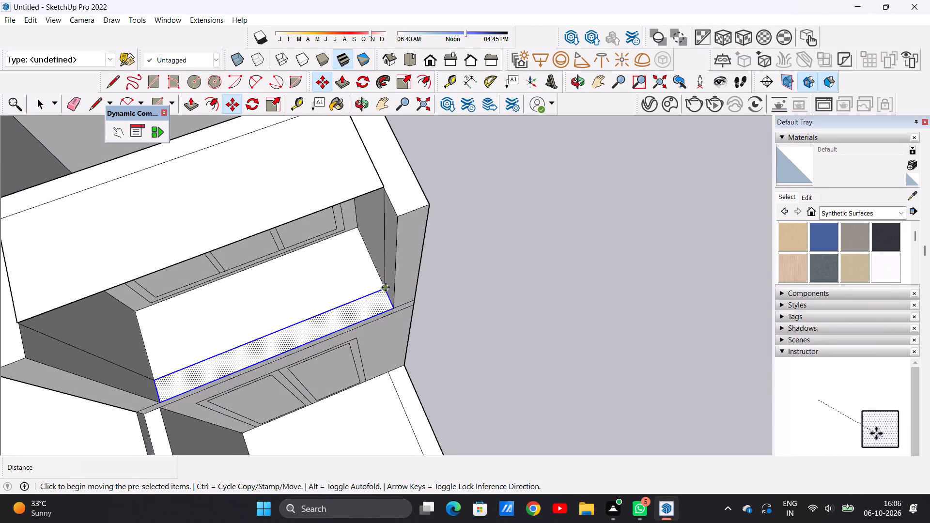
pyautogui.click(386, 287)
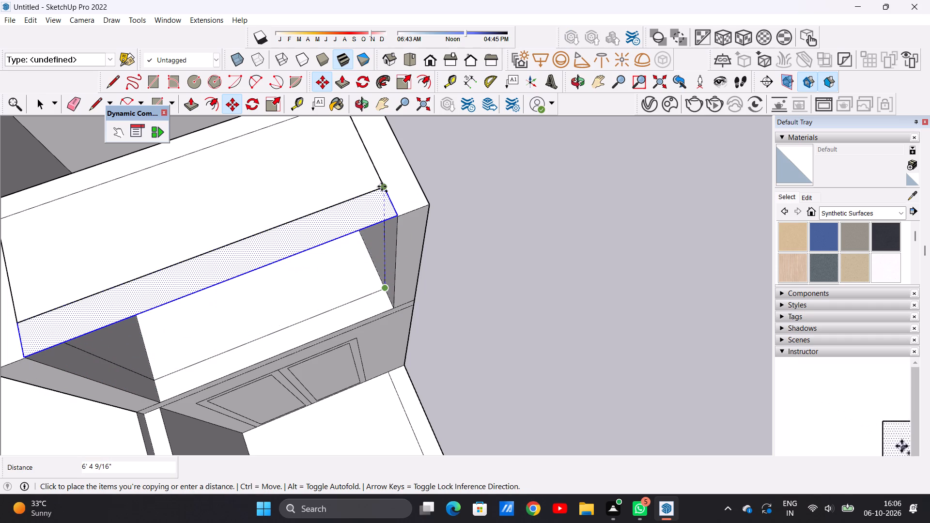
pyautogui.click(382, 186)
pyautogui.press('space')
pyautogui.click(604, 252)
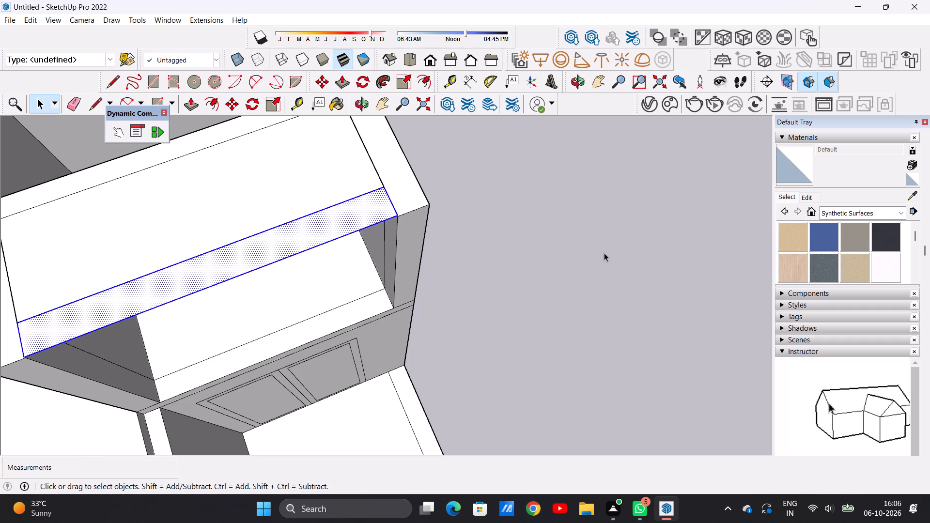
pyautogui.scroll(-9, 442, 214)
pyautogui.scroll(11, 411, 195)
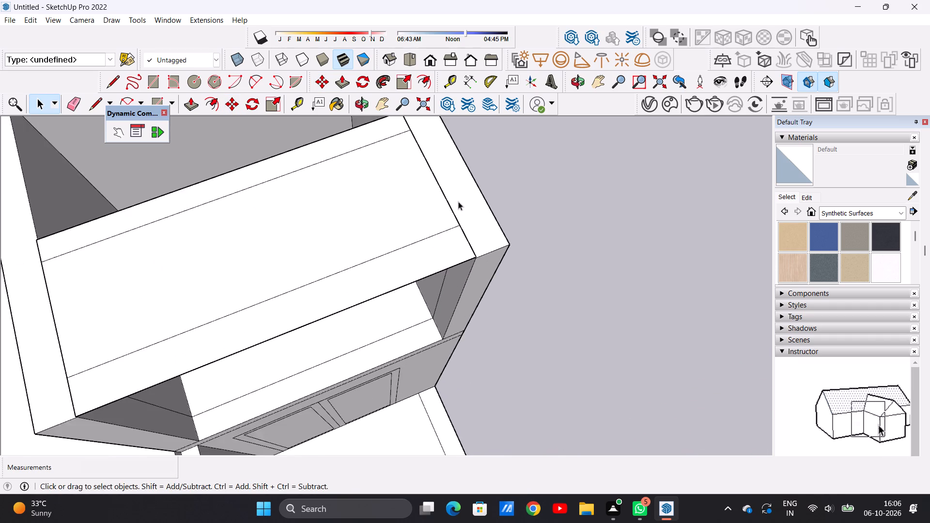
pyautogui.scroll(14, 458, 201)
pyautogui.scroll(-20, 464, 233)
pyautogui.scroll(-8, 464, 233)
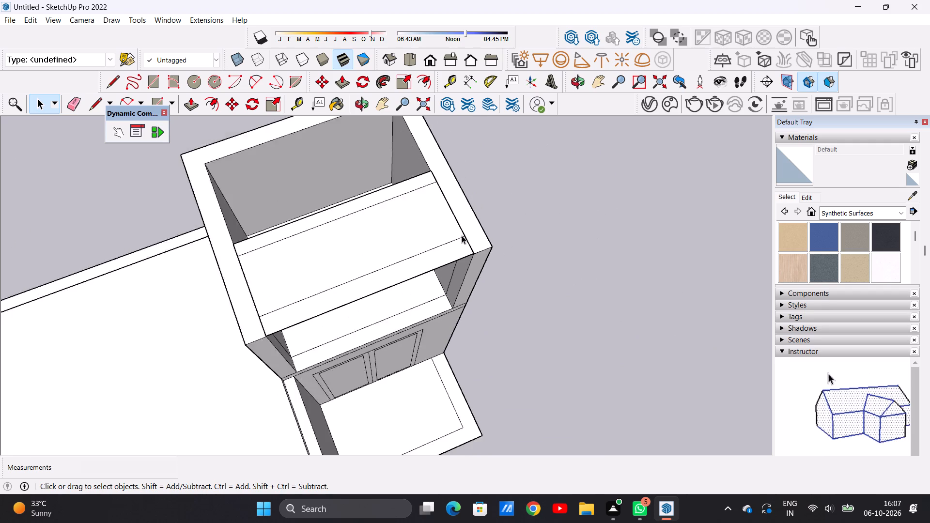
# Examine the new upper roof faces from several angles, checking how they meet the side walls and the window wall.
pyautogui.scroll(-6, 462, 235)
pyautogui.moveTo(437, 252); pyautogui.dragTo(346, 101, button='middle')
pyautogui.moveTo(511, 249); pyautogui.dragTo(441, 222, button='middle')
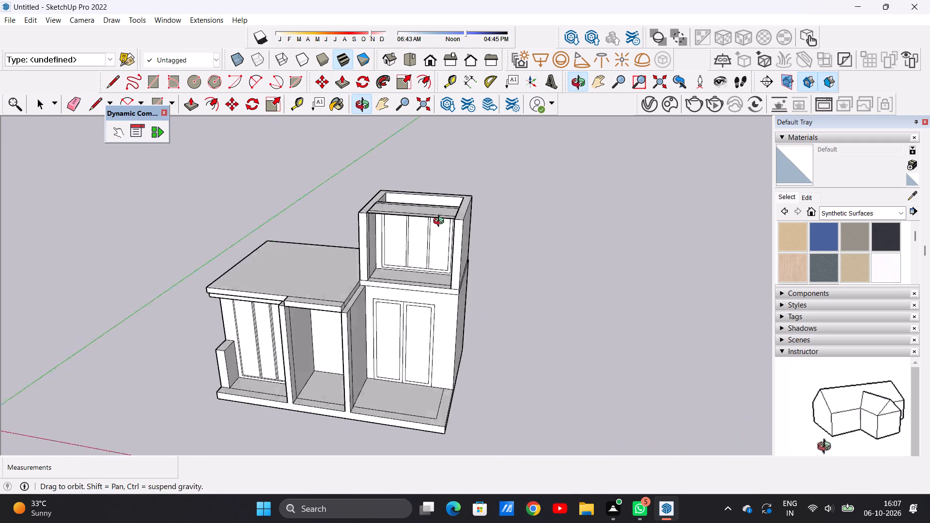
pyautogui.moveTo(441, 222); pyautogui.dragTo(348, 247, button='middle')
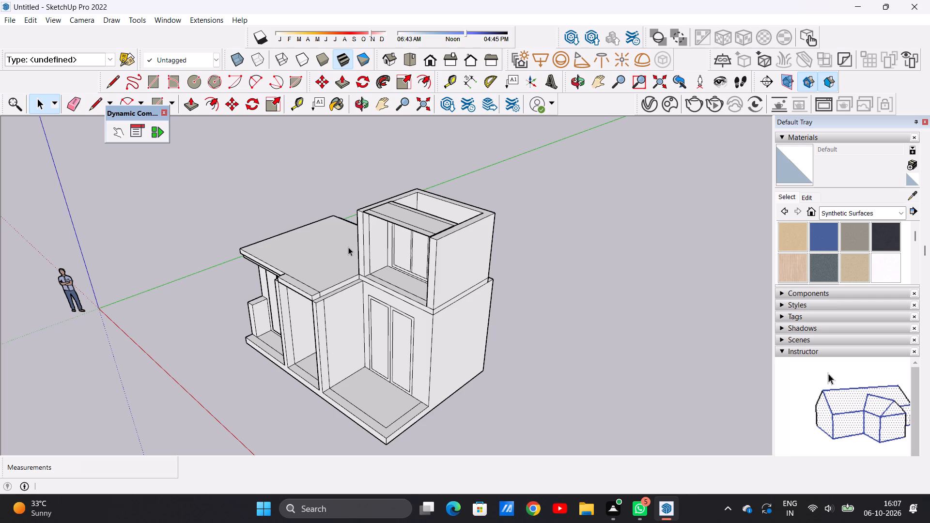
pyautogui.scroll(-4, 352, 247)
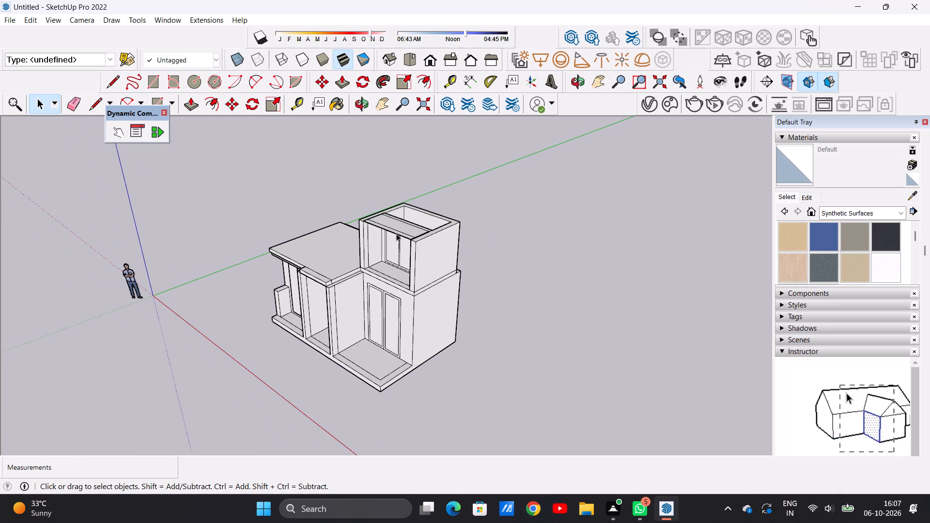
pyautogui.scroll(-2, 404, 225)
pyautogui.moveTo(400, 229); pyautogui.dragTo(282, 321, button='middle')
pyautogui.scroll(7, 400, 240)
pyautogui.scroll(-3, 364, 258)
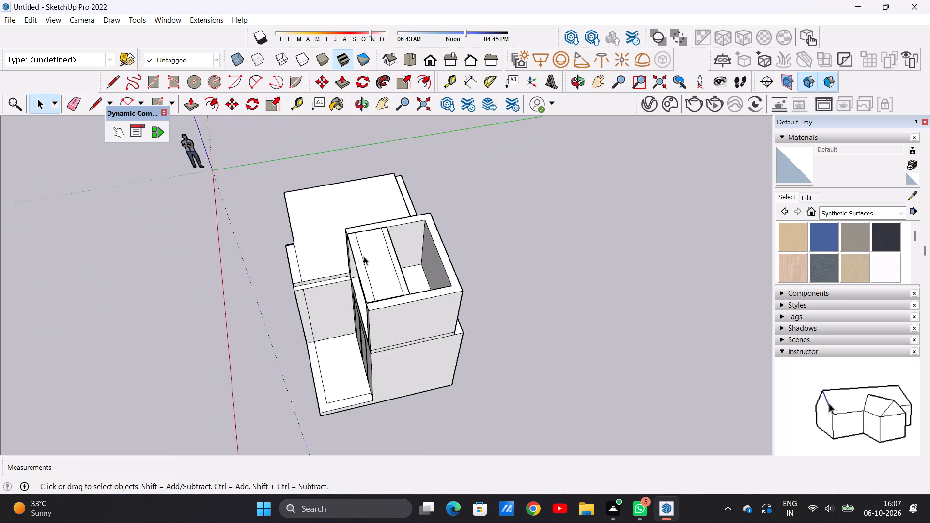
pyautogui.scroll(-2, 364, 256)
pyautogui.scroll(6, 409, 283)
pyautogui.moveTo(355, 263); pyautogui.dragTo(419, 209, button='middle')
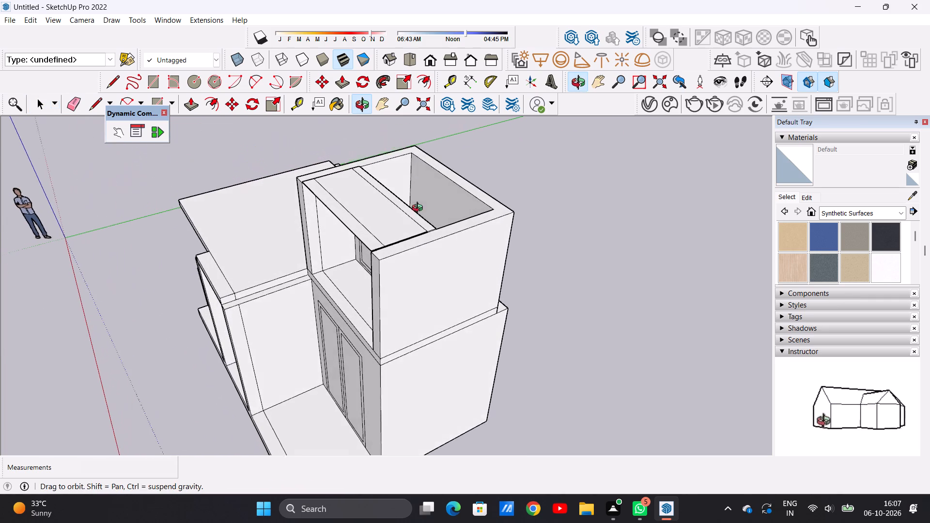
pyautogui.moveTo(419, 209); pyautogui.dragTo(420, 209, button='middle')
pyautogui.moveTo(353, 214); pyautogui.dragTo(517, 182, button='middle')
pyautogui.moveTo(486, 193); pyautogui.dragTo(469, 168, button='middle')
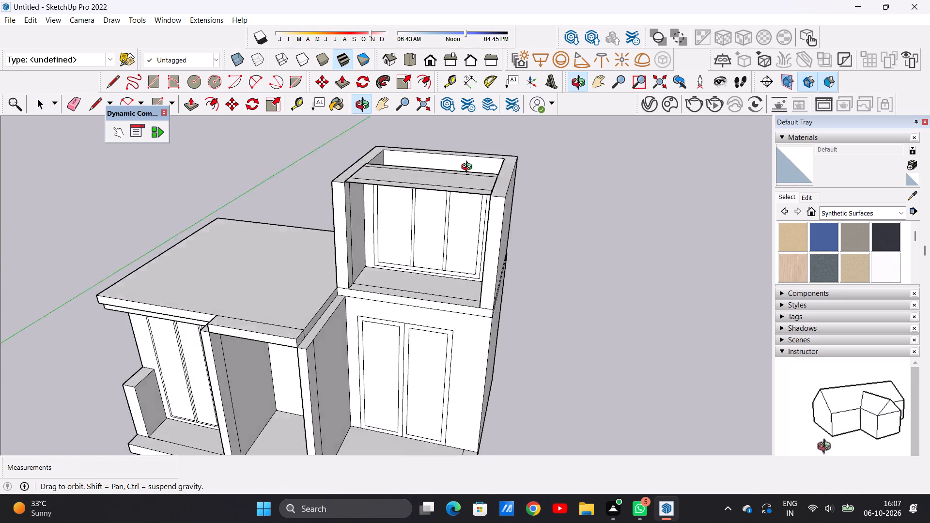
pyautogui.moveTo(469, 168); pyautogui.dragTo(352, 239, button='middle')
pyautogui.scroll(20, 333, 169)
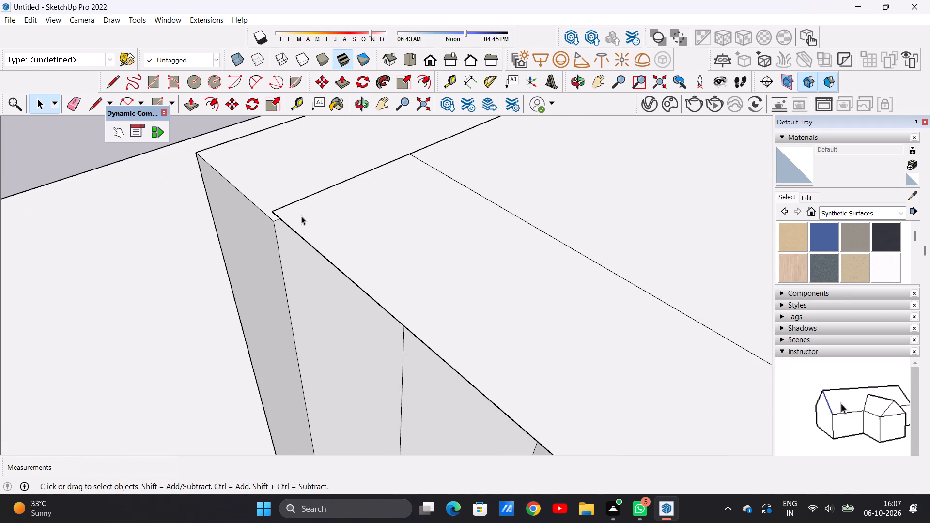
pyautogui.scroll(-5, 289, 210)
pyautogui.moveTo(299, 202); pyautogui.dragTo(521, 231, button='middle')
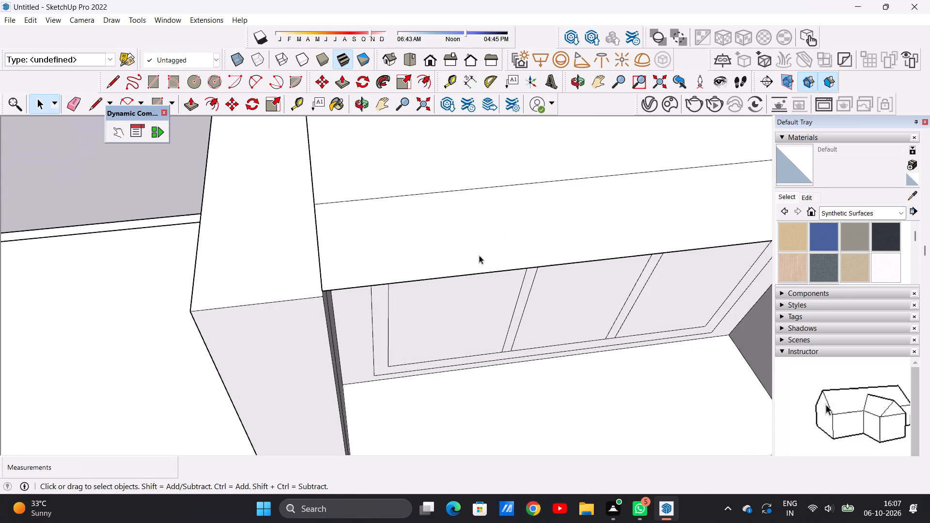
pyautogui.scroll(5, 280, 289)
pyautogui.moveTo(343, 322); pyautogui.dragTo(340, 223, button='middle')
pyautogui.moveTo(373, 305); pyautogui.dragTo(369, 267, button='middle')
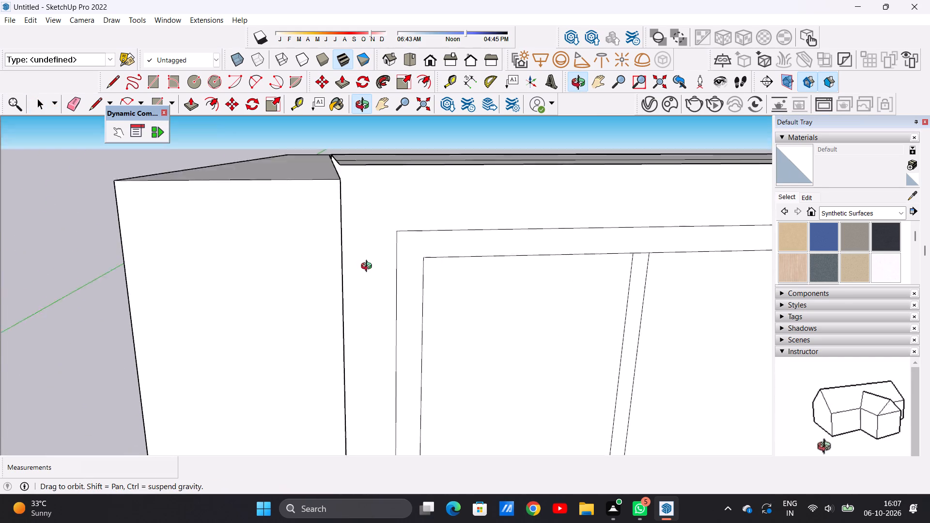
pyautogui.moveTo(369, 267); pyautogui.dragTo(362, 307, button='middle')
pyautogui.scroll(-15, 330, 253)
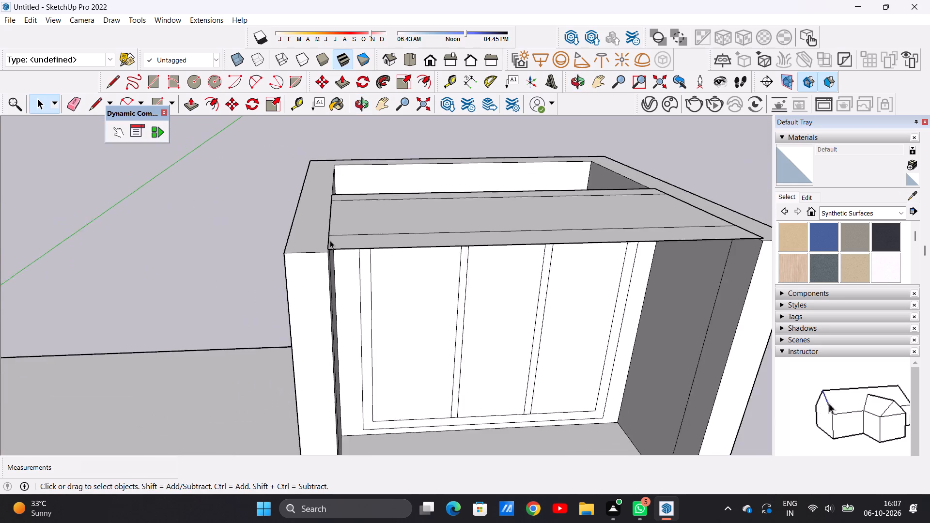
pyautogui.scroll(-5, 330, 240)
pyautogui.moveTo(654, 325); pyautogui.dragTo(625, 195, button='middle')
pyautogui.scroll(14, 588, 137)
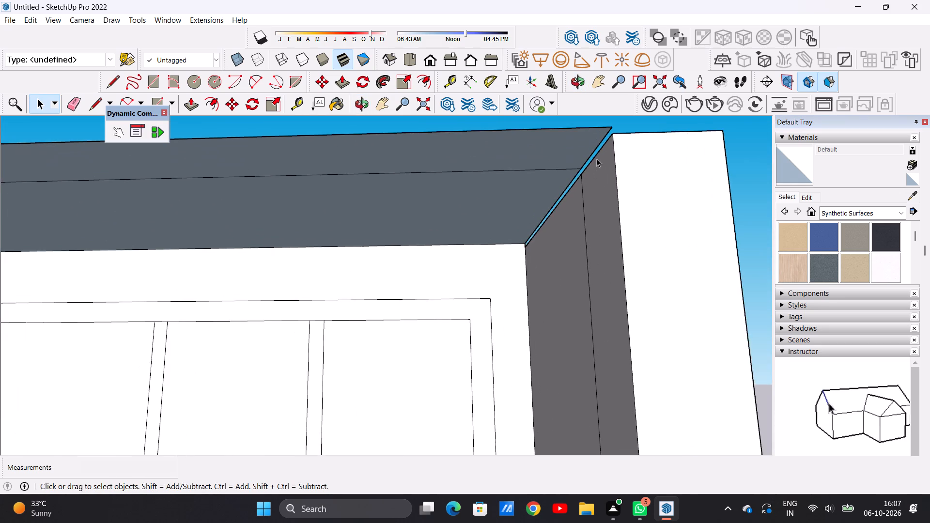
pyautogui.scroll(2, 596, 157)
pyautogui.moveTo(596, 161); pyautogui.dragTo(535, 276, button='middle')
pyautogui.scroll(-3, 545, 269)
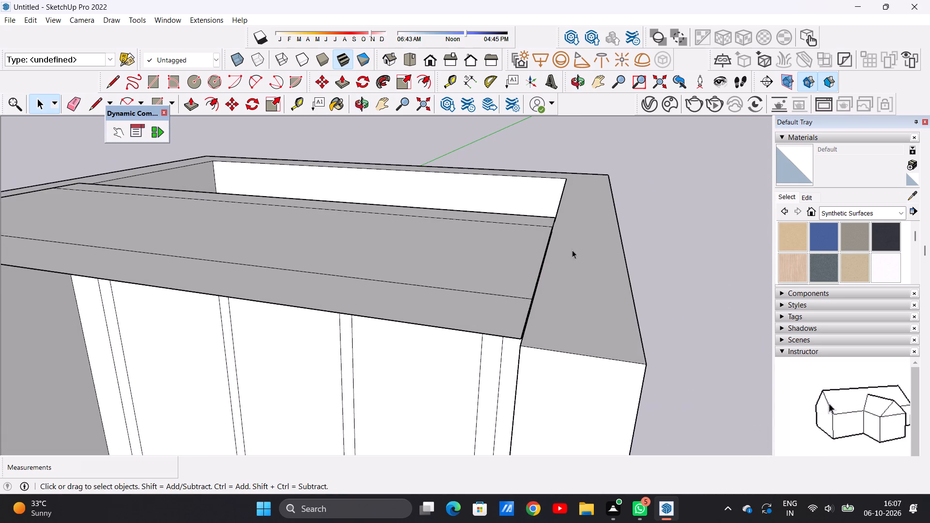
pyautogui.moveTo(542, 243); pyautogui.dragTo(554, 296, button='middle')
pyautogui.scroll(6, 548, 307)
pyautogui.press('space')
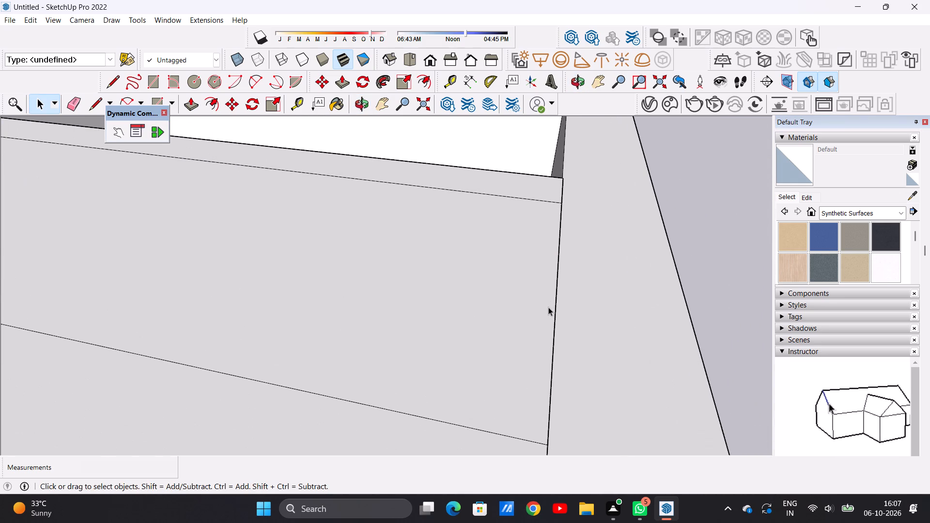
# Undo the copies of the narrow front strip and the floor face at the top of the upper walls.
pyautogui.scroll(-10, 557, 281)
pyautogui.hotkey('ctrl', 'z')
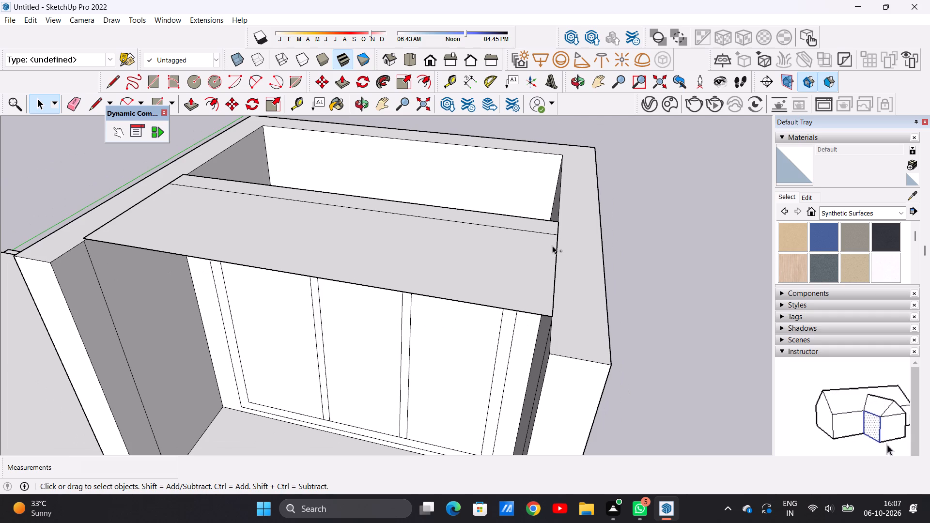
pyautogui.hotkey('ctrl', 'z')
pyautogui.press('space')
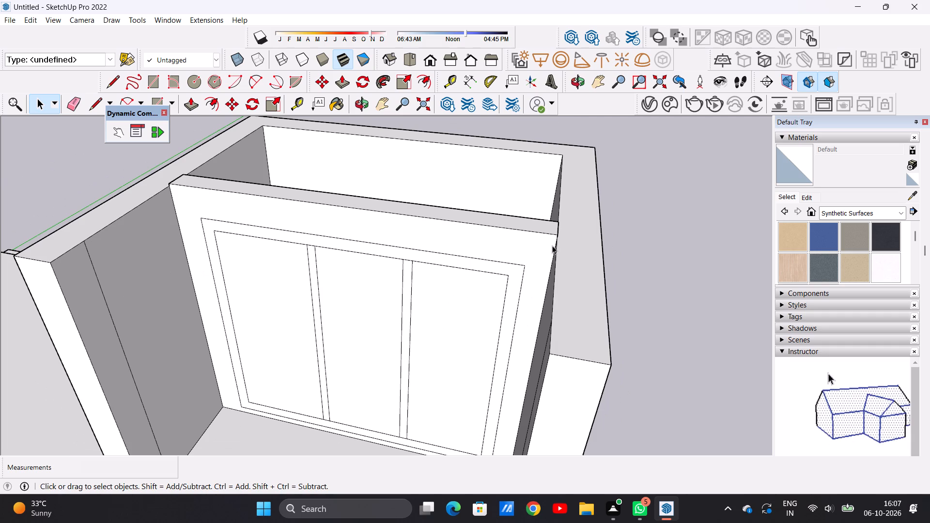
# Push the top face of the recessed window wall down 9/16", flush with the tops of the side walls.
pyautogui.scroll(-7, 553, 234)
pyautogui.moveTo(430, 232); pyautogui.dragTo(488, 394, button='middle')
pyautogui.moveTo(494, 270); pyautogui.dragTo(494, 274, button='middle')
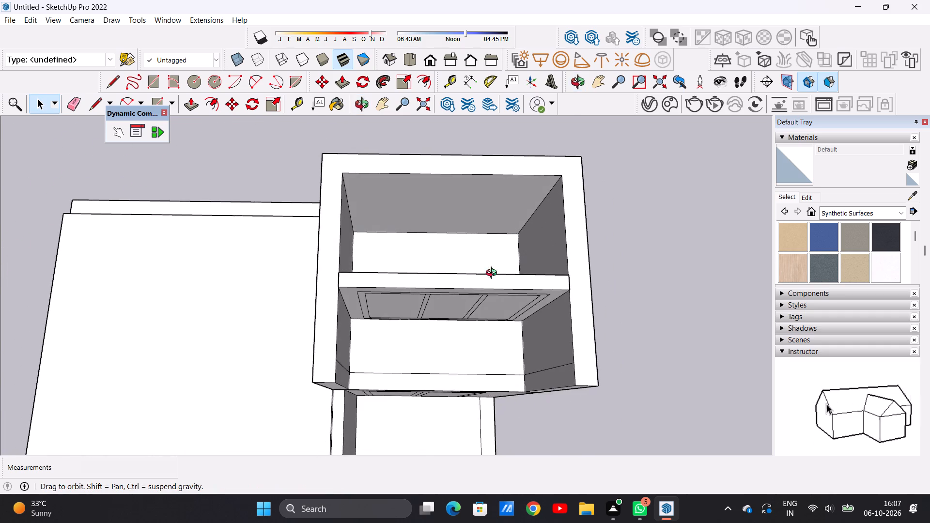
pyautogui.moveTo(494, 274); pyautogui.dragTo(406, 203, button='middle')
pyautogui.scroll(15, 590, 314)
pyautogui.moveTo(512, 272); pyautogui.dragTo(499, 231, button='middle')
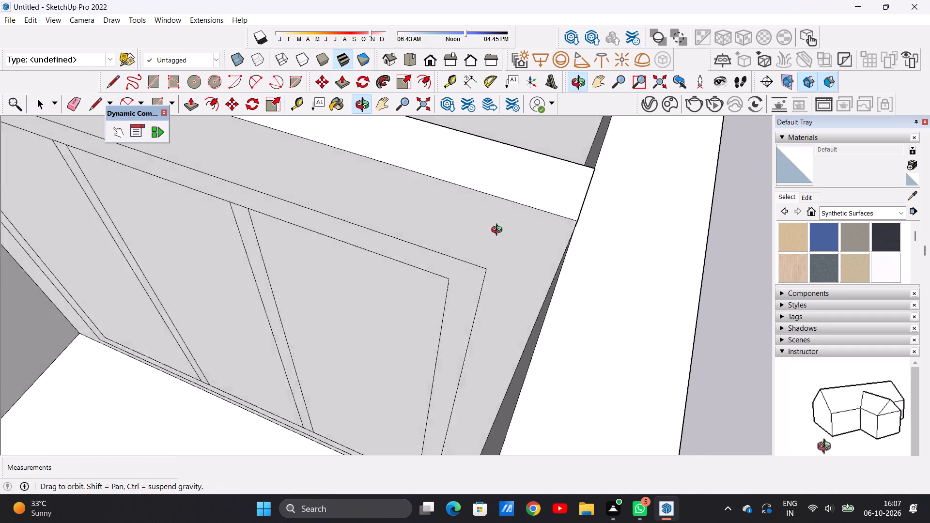
pyautogui.moveTo(499, 231); pyautogui.dragTo(457, 159, button='middle')
pyautogui.scroll(6, 588, 182)
pyautogui.scroll(-1, 587, 184)
pyautogui.scroll(5, 560, 195)
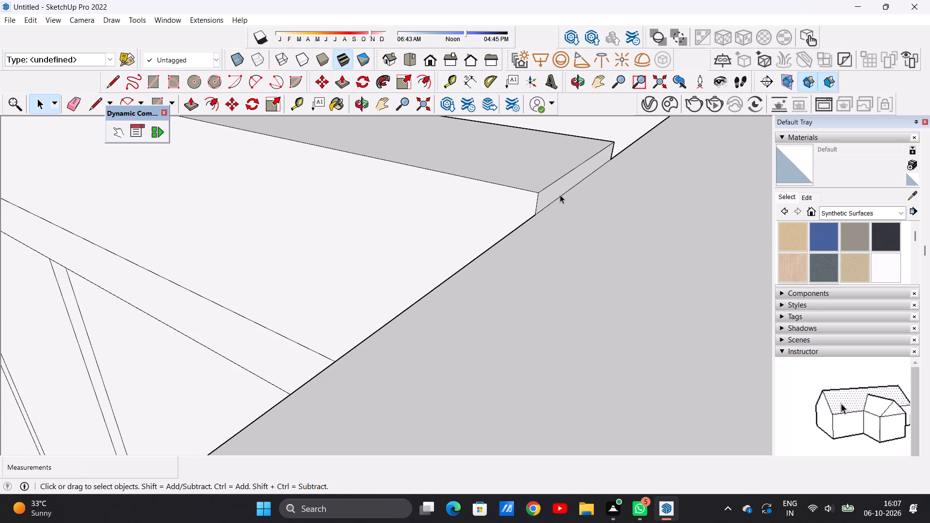
pyautogui.press('p')
pyautogui.click(526, 148)
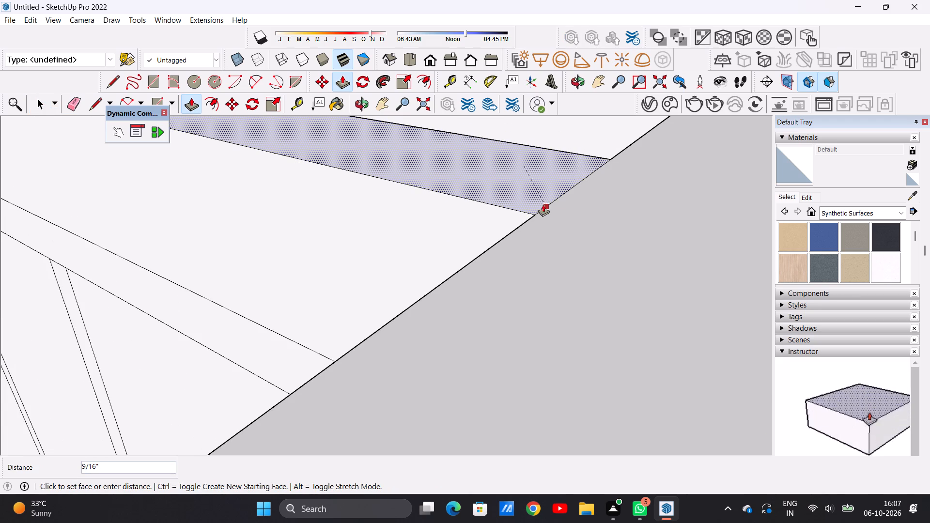
pyautogui.click(537, 210)
pyautogui.press('space')
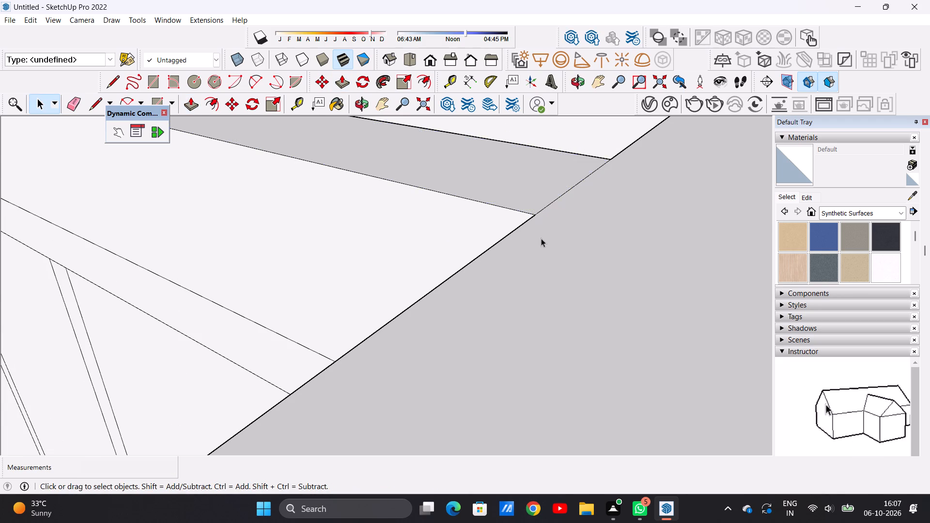
# Copy the floor face behind the recessed window wall 6' 4" straight up to the top of the side walls.
pyautogui.scroll(-20, 545, 242)
pyautogui.scroll(-4, 545, 242)
pyautogui.moveTo(315, 242); pyautogui.dragTo(444, 284, button='middle')
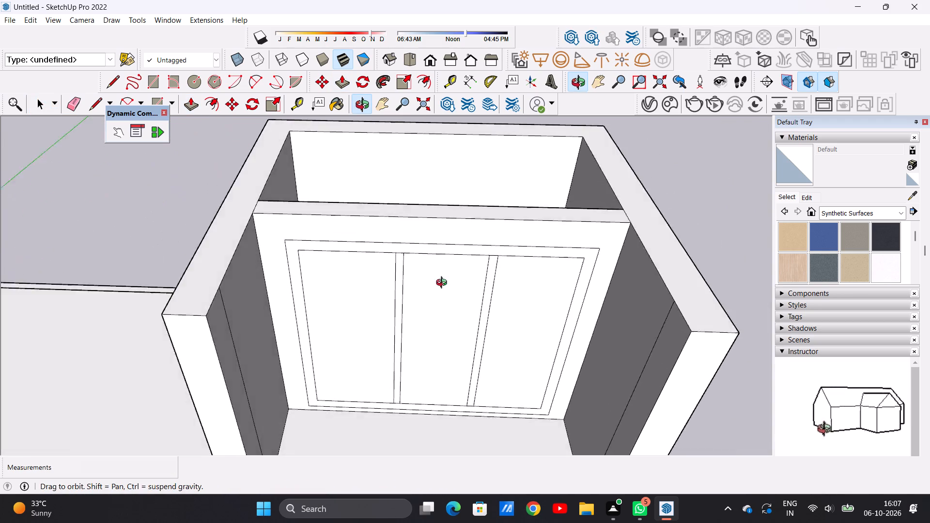
pyautogui.moveTo(444, 284); pyautogui.dragTo(443, 344, button='middle')
pyautogui.moveTo(443, 344); pyautogui.dragTo(440, 363, button='middle')
pyautogui.scroll(-3, 469, 238)
pyautogui.moveTo(463, 243); pyautogui.dragTo(451, 374, button='middle')
pyautogui.scroll(1, 451, 374)
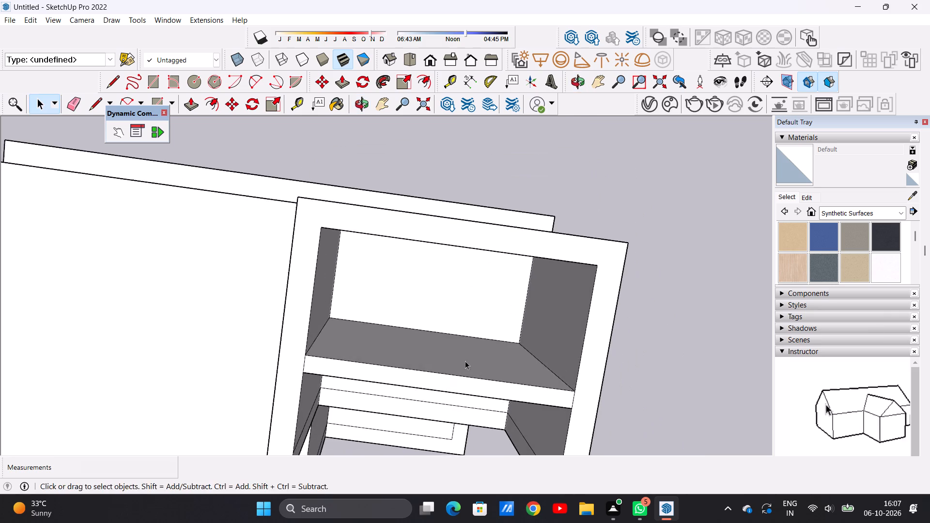
pyautogui.moveTo(514, 329); pyautogui.dragTo(514, 288, button='middle')
pyautogui.scroll(6, 514, 287)
pyautogui.doubleClick(514, 287)
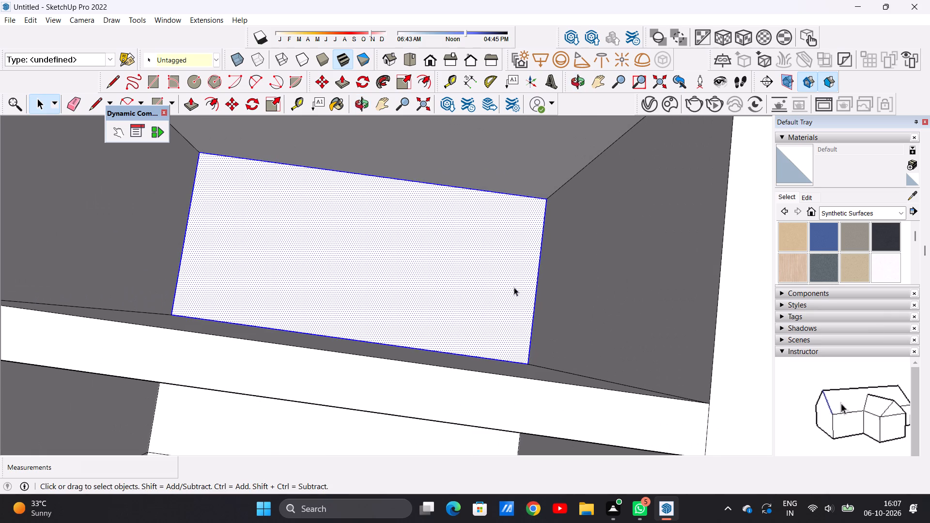
pyautogui.press('m')
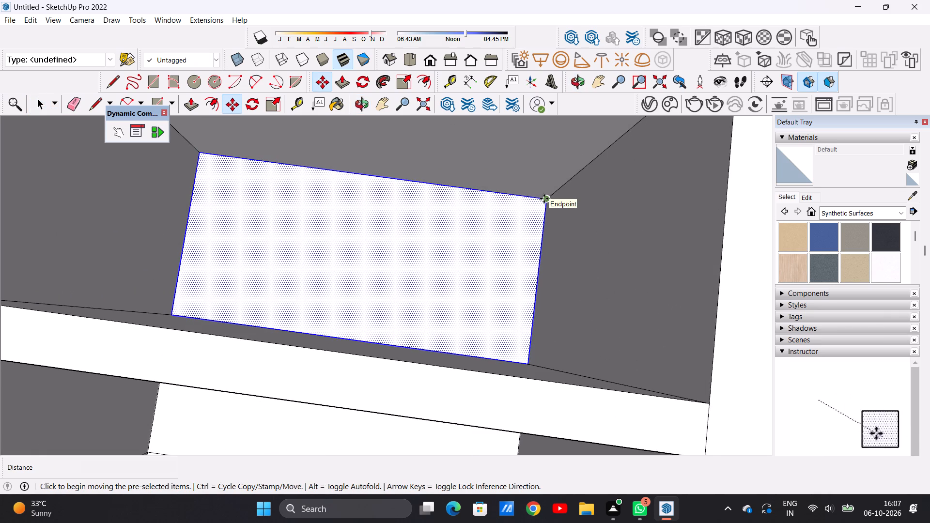
pyautogui.click(544, 199)
pyautogui.scroll(-7, 555, 176)
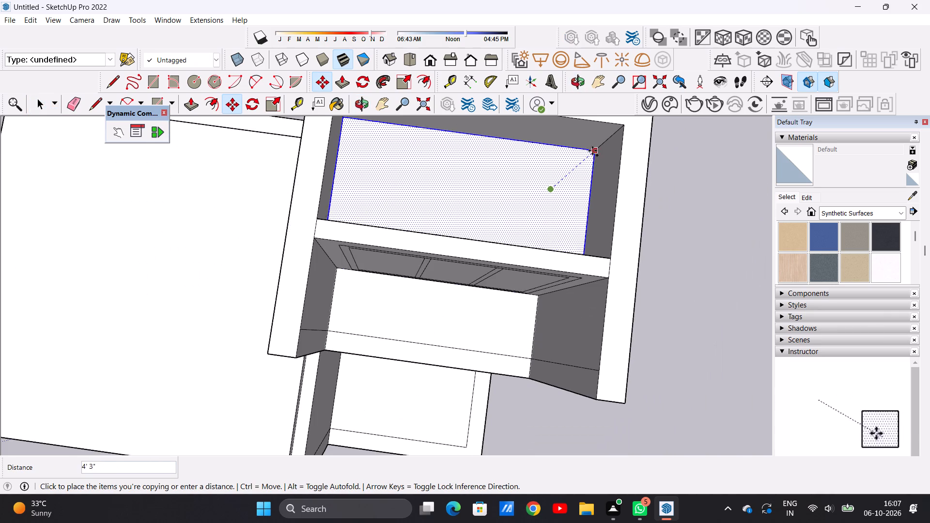
pyautogui.scroll(-4, 591, 156)
pyautogui.scroll(11, 616, 137)
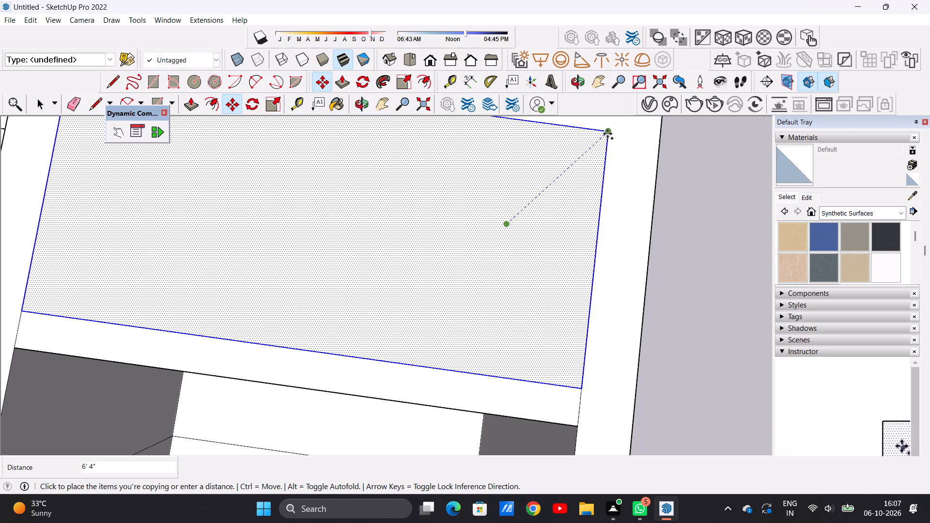
pyautogui.click(607, 134)
pyautogui.scroll(-14, 550, 257)
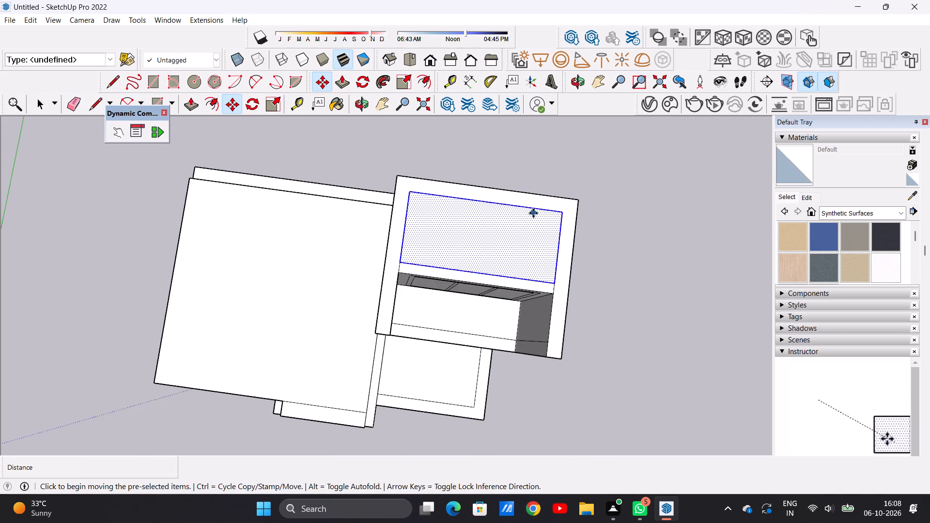
pyautogui.press('space')
pyautogui.click(728, 335)
# Copy the floor face in front of the recessed window 6' 4" straight up, against the top of the window wall.
pyautogui.scroll(-3, 603, 188)
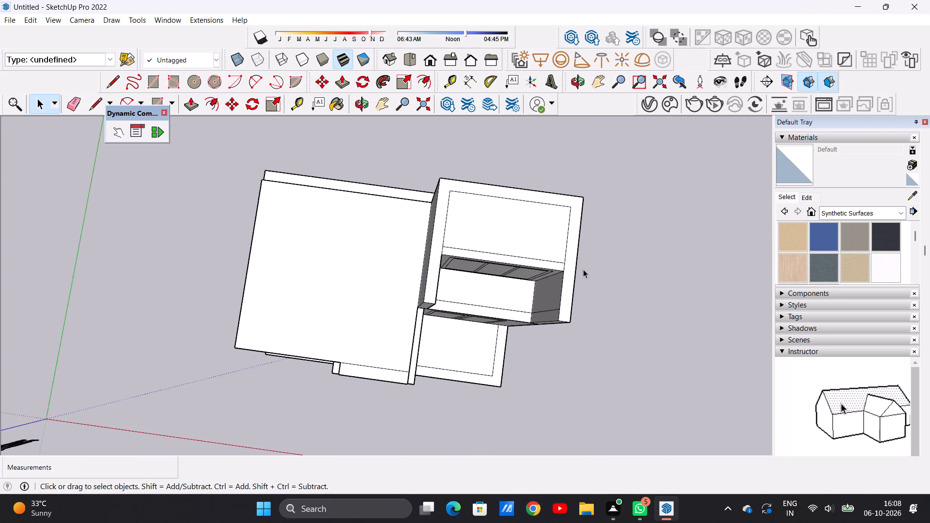
pyautogui.scroll(6, 570, 317)
pyautogui.scroll(3, 498, 286)
pyautogui.doubleClick(497, 285)
pyautogui.scroll(-6, 424, 298)
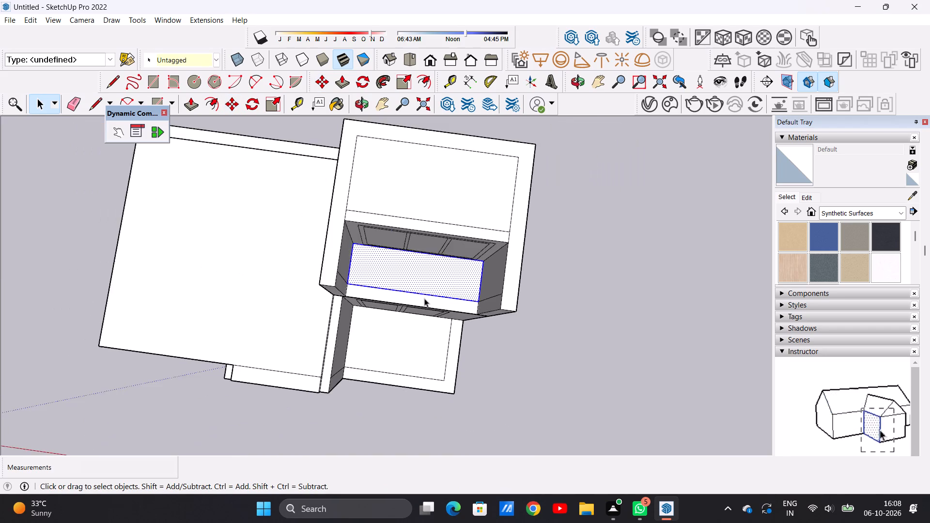
pyautogui.scroll(-3, 424, 298)
pyautogui.scroll(10, 453, 275)
pyautogui.press('m')
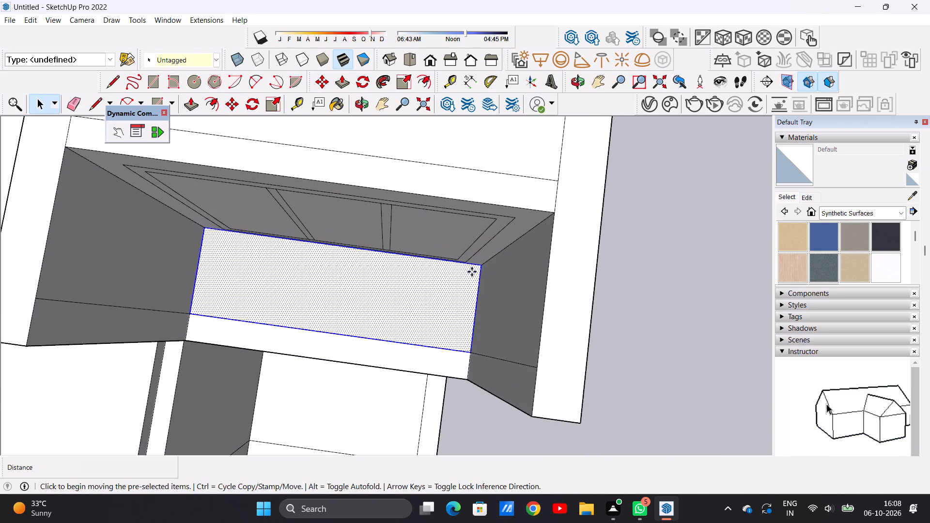
pyautogui.click(483, 264)
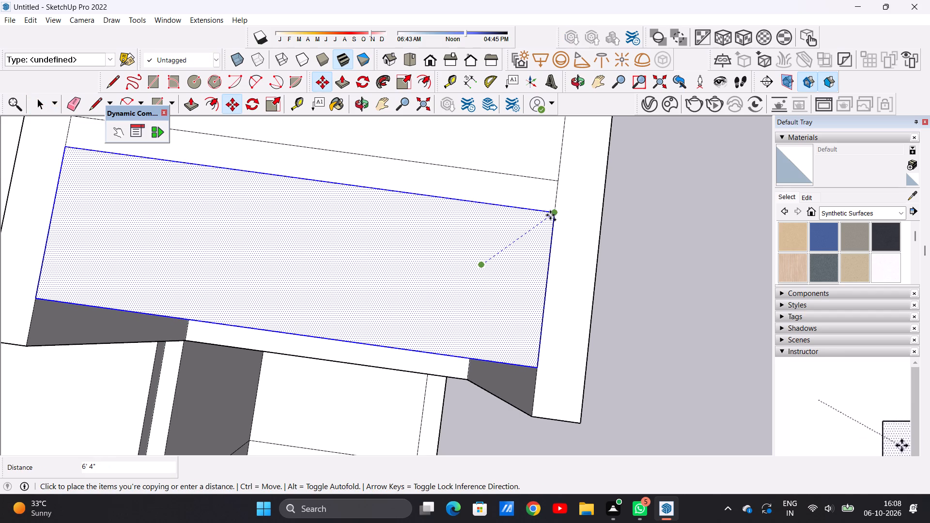
pyautogui.click(550, 215)
pyautogui.press('space')
pyautogui.click(678, 262)
# Copy the narrow front strip of the upper floor 6' 4" straight up, level with the tops of the side walls.
pyautogui.scroll(-5, 488, 214)
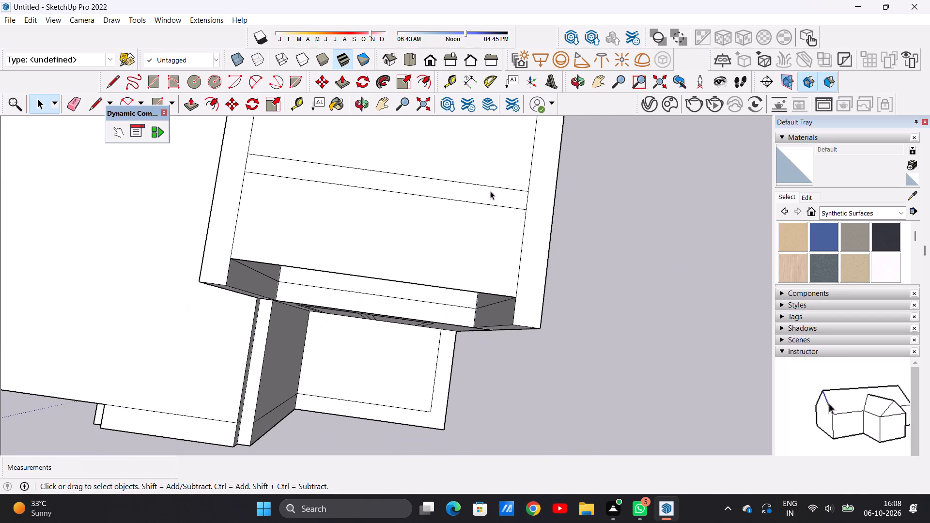
pyautogui.scroll(-5, 490, 191)
pyautogui.scroll(11, 461, 278)
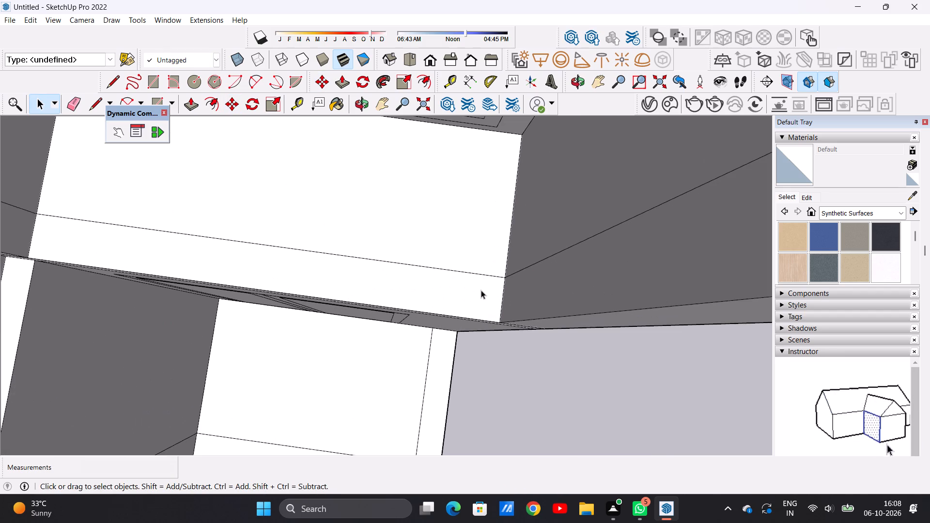
pyautogui.doubleClick(481, 290)
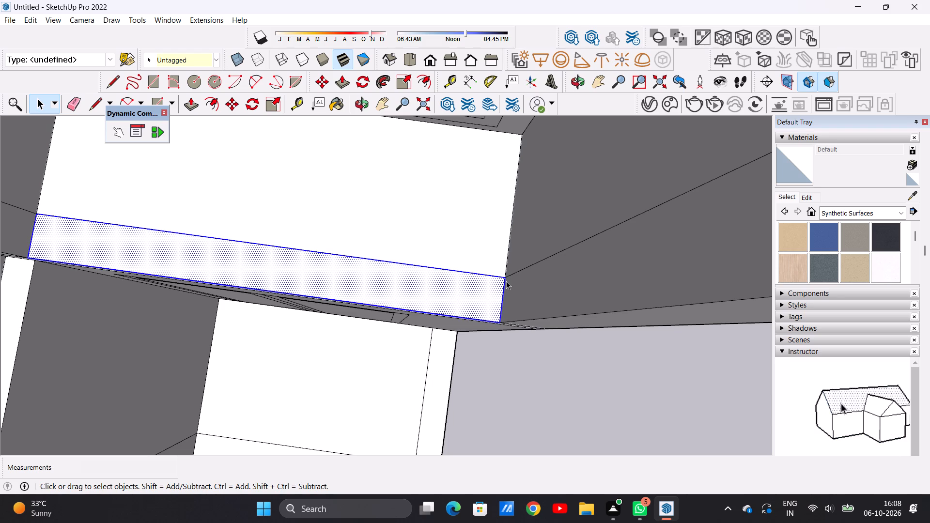
pyautogui.press('m')
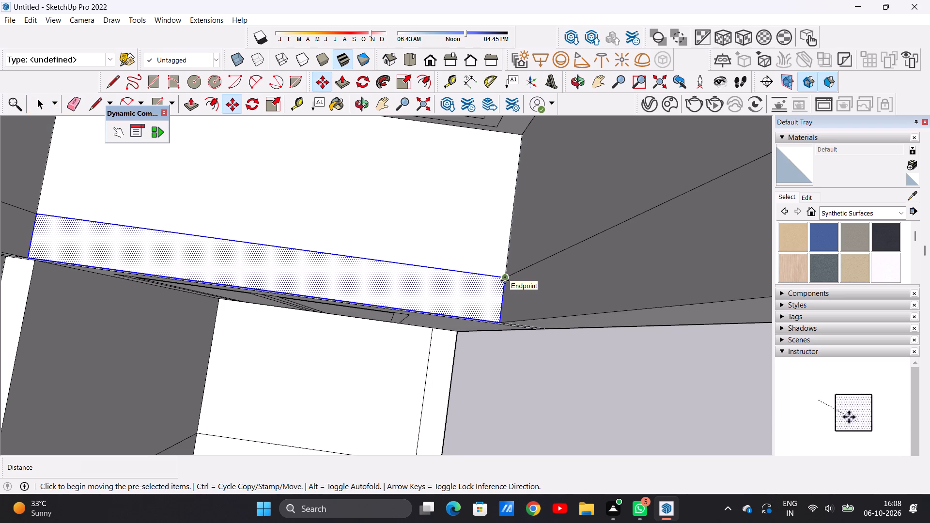
pyautogui.click(505, 280)
pyautogui.scroll(-10, 517, 268)
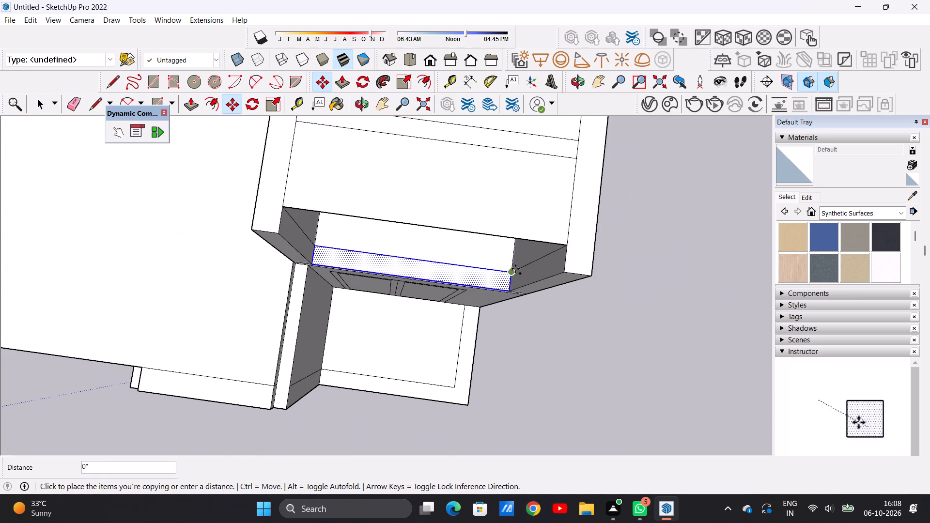
pyautogui.scroll(9, 565, 249)
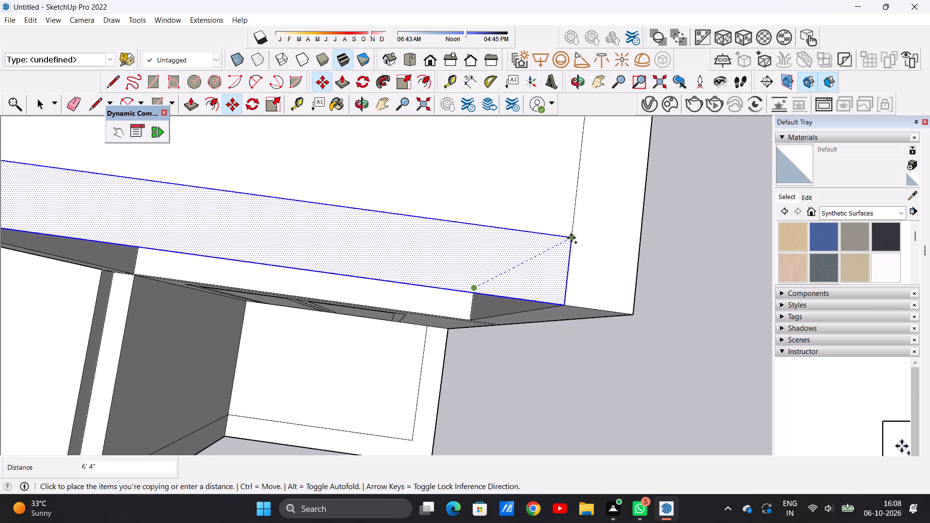
pyautogui.click(571, 237)
pyautogui.press('space')
pyautogui.scroll(-8, 496, 288)
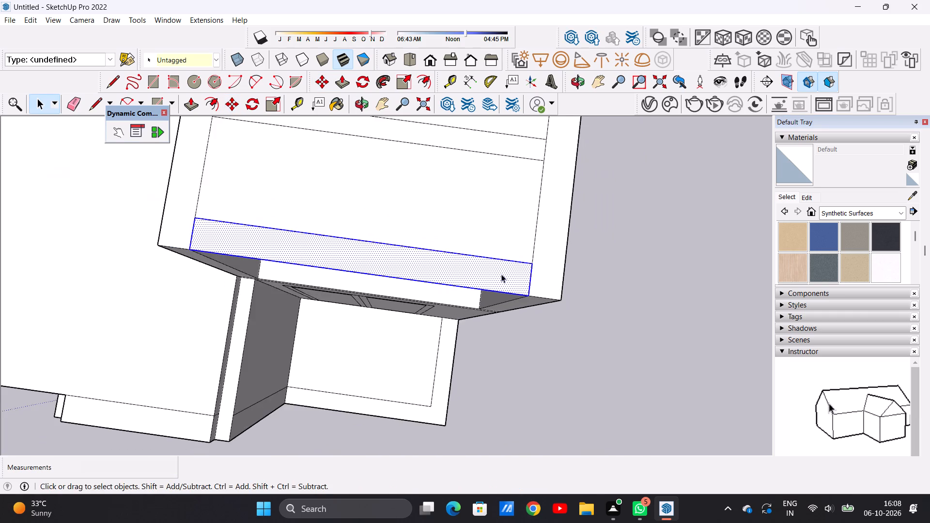
pyautogui.scroll(-7, 501, 274)
pyautogui.click(612, 260)
# Examine the upper floor's roof cover and recessed window opening from above and from the front corner.
pyautogui.scroll(-2, 475, 261)
pyautogui.moveTo(488, 291); pyautogui.dragTo(494, 218, button='middle')
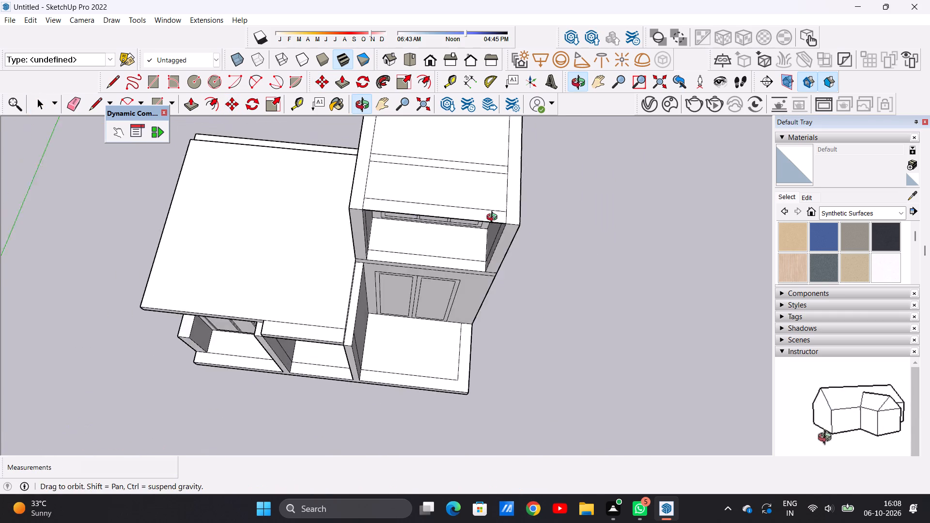
pyautogui.moveTo(494, 218); pyautogui.dragTo(494, 186, button='middle')
pyautogui.scroll(-9, 387, 325)
pyautogui.moveTo(403, 311); pyautogui.dragTo(410, 233, button='middle')
pyautogui.scroll(3, 399, 240)
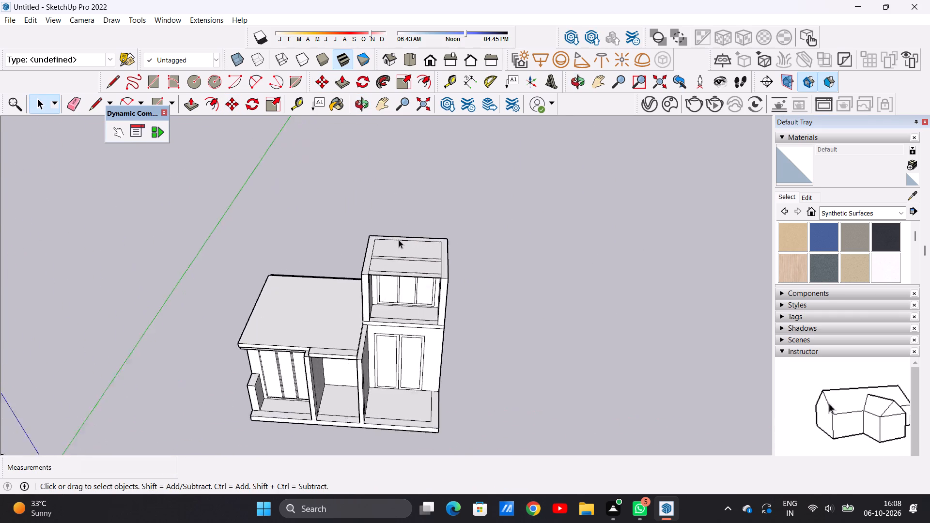
pyautogui.scroll(6, 399, 240)
pyautogui.scroll(-5, 399, 240)
pyautogui.moveTo(398, 241); pyautogui.dragTo(294, 330, button='middle')
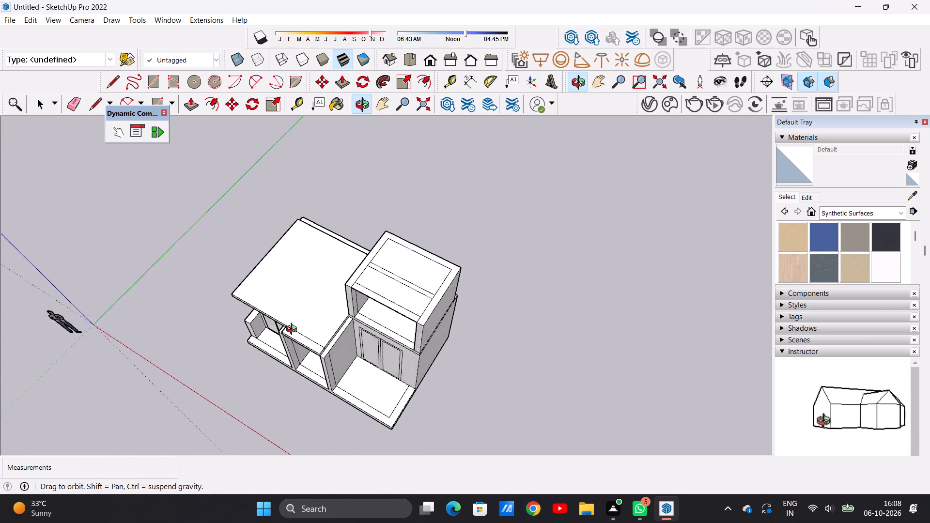
pyautogui.moveTo(294, 330); pyautogui.dragTo(275, 372, button='middle')
pyautogui.scroll(9, 414, 324)
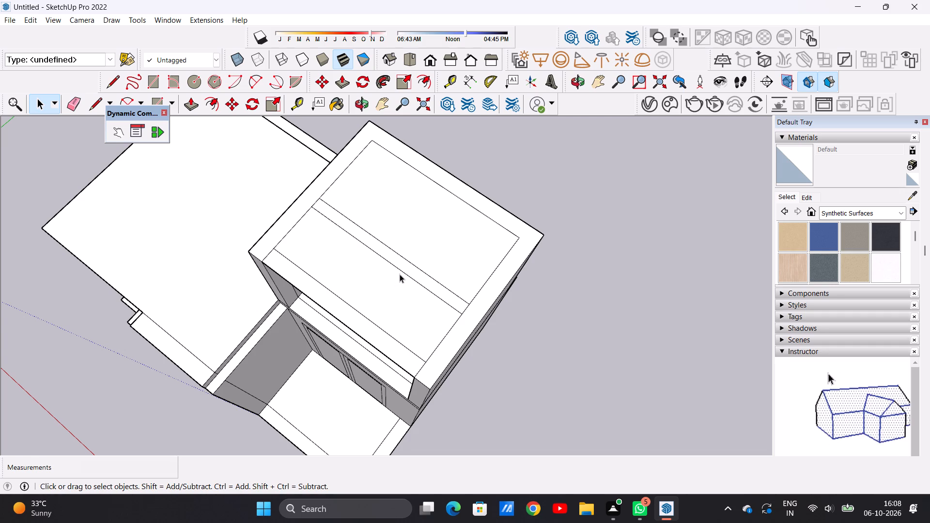
pyautogui.scroll(-2, 407, 268)
pyautogui.moveTo(403, 331); pyautogui.dragTo(393, 210, button='middle')
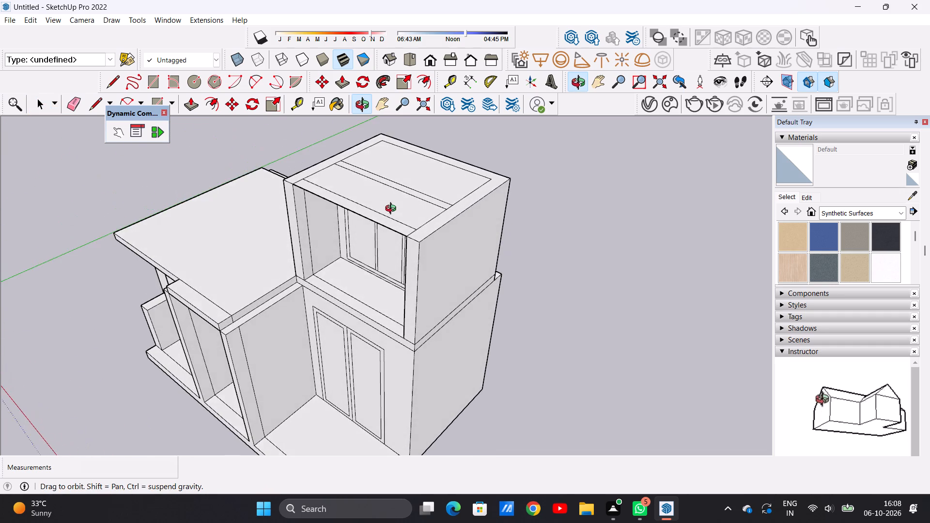
pyautogui.moveTo(393, 210); pyautogui.dragTo(518, 197, button='middle')
# Draw a line about 8 5/8" long across the front strip of the right side wall's inner face, beside the recessed window.
pyautogui.moveTo(446, 286); pyautogui.dragTo(526, 245, button='middle')
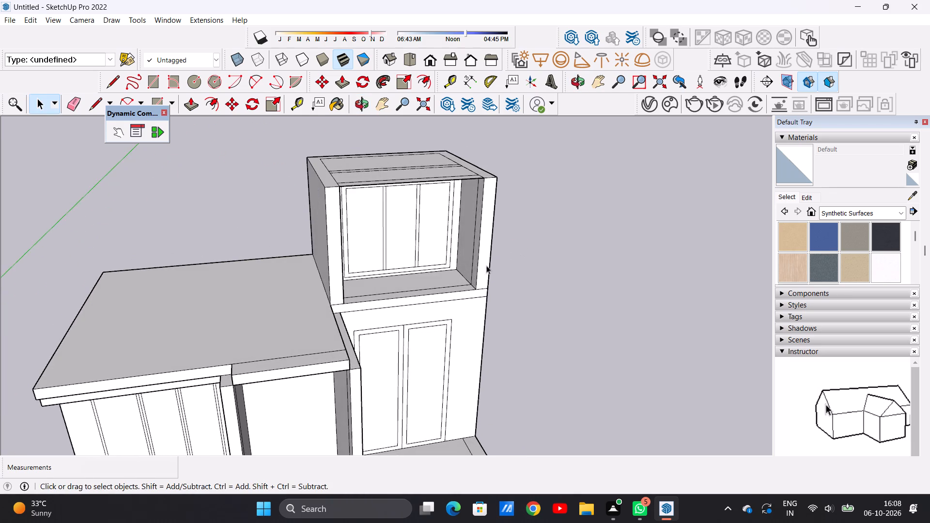
pyautogui.scroll(5, 463, 278)
pyautogui.moveTo(470, 273); pyautogui.dragTo(464, 323, button='middle')
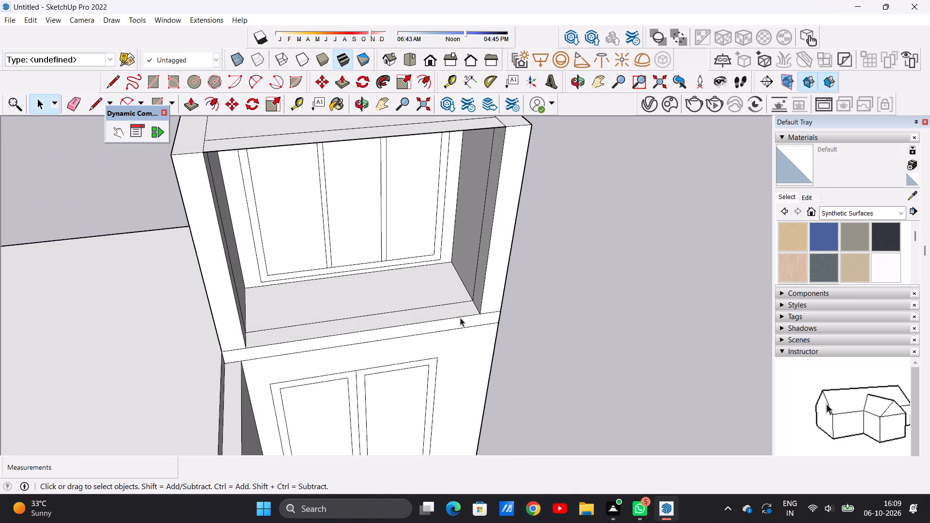
pyautogui.moveTo(456, 315); pyautogui.dragTo(501, 308, button='middle')
pyautogui.scroll(5, 496, 244)
pyautogui.scroll(-1, 494, 244)
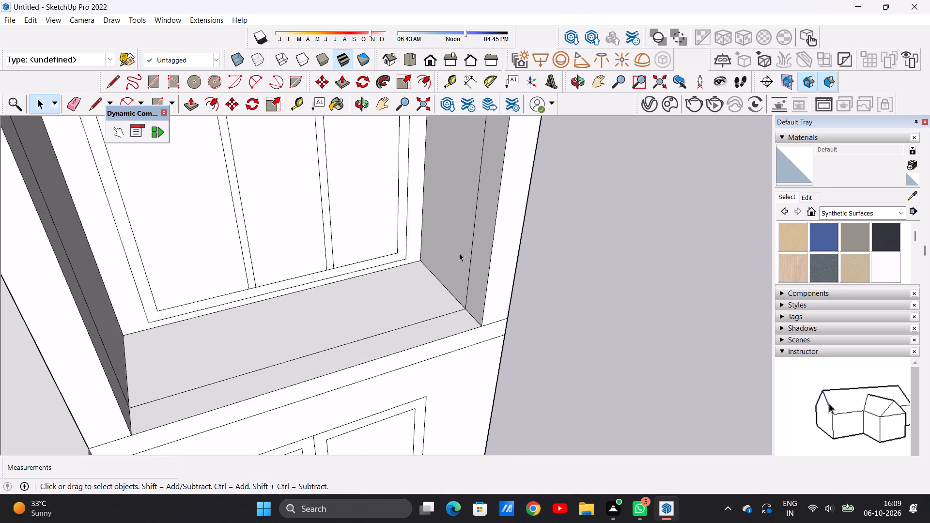
pyautogui.moveTo(461, 253); pyautogui.dragTo(506, 238, button='middle')
pyautogui.scroll(-8, 440, 338)
pyautogui.moveTo(490, 291); pyautogui.dragTo(491, 264, button='middle')
pyautogui.scroll(6, 462, 261)
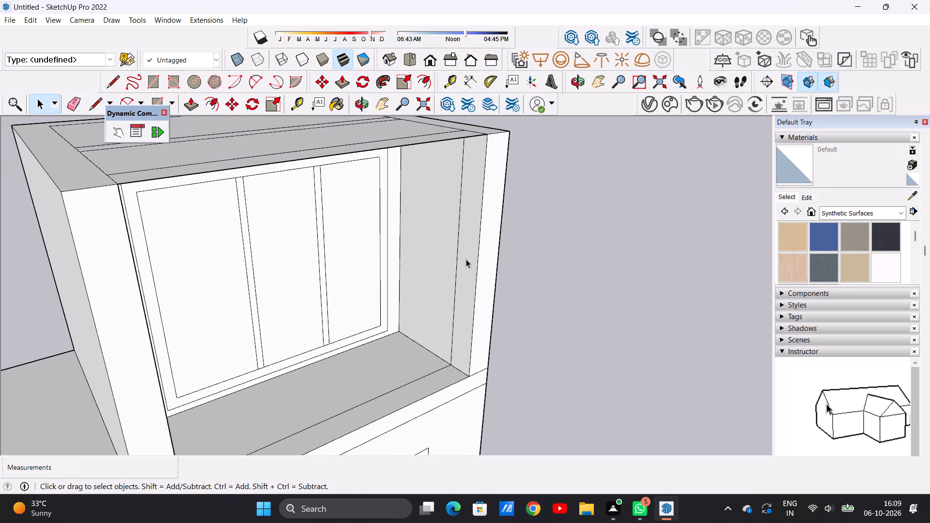
pyautogui.press('l')
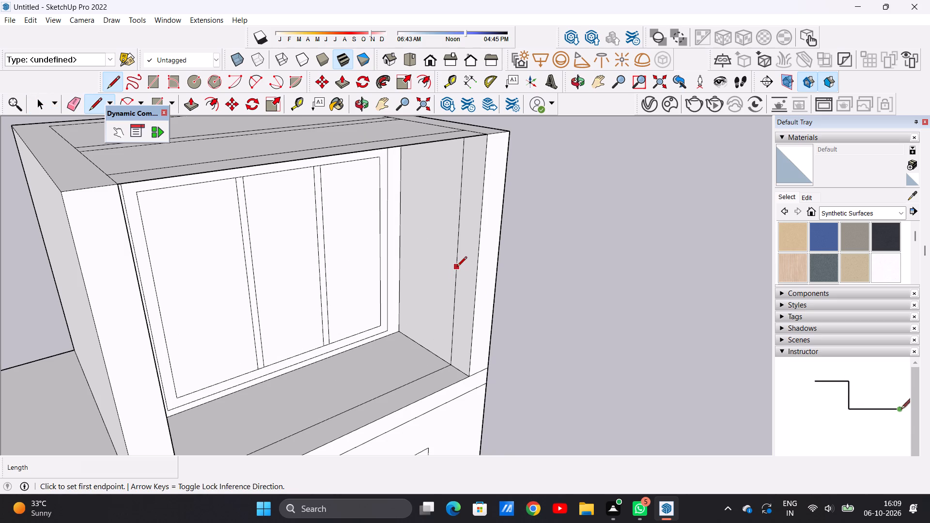
pyautogui.click(457, 267)
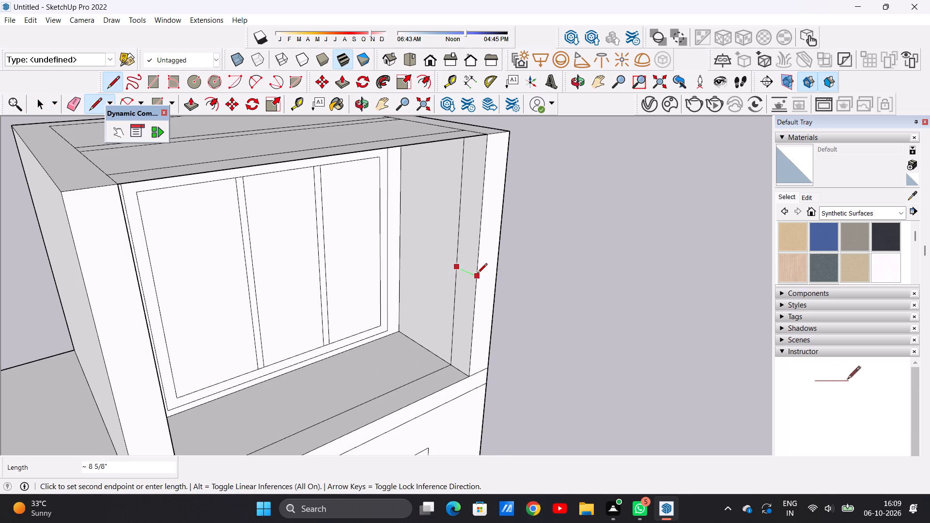
pyautogui.click(477, 274)
pyautogui.press('space')
# Examine the upper floor front, the underside of its roof cover and the wall above the double doors.
pyautogui.scroll(-7, 482, 284)
pyautogui.moveTo(494, 310); pyautogui.dragTo(384, 329, button='middle')
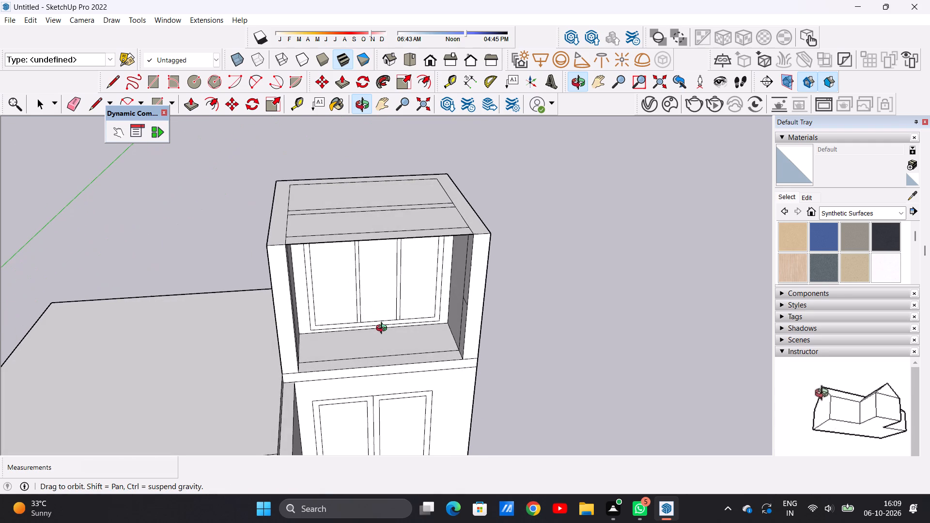
pyautogui.moveTo(384, 329); pyautogui.dragTo(384, 329, button='middle')
pyautogui.moveTo(350, 385); pyautogui.dragTo(367, 299, button='middle')
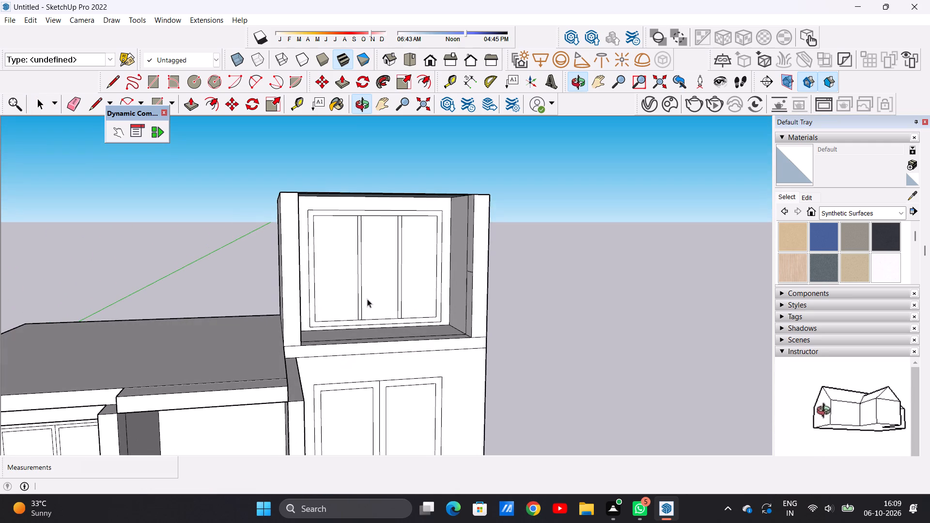
pyautogui.scroll(6, 359, 365)
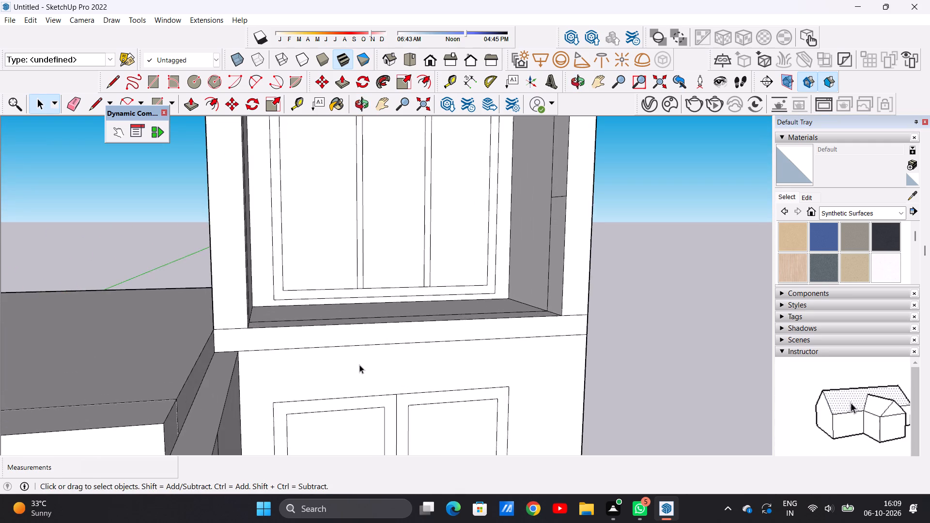
pyautogui.moveTo(359, 365); pyautogui.dragTo(329, 297, button='middle')
pyautogui.scroll(-4, 324, 335)
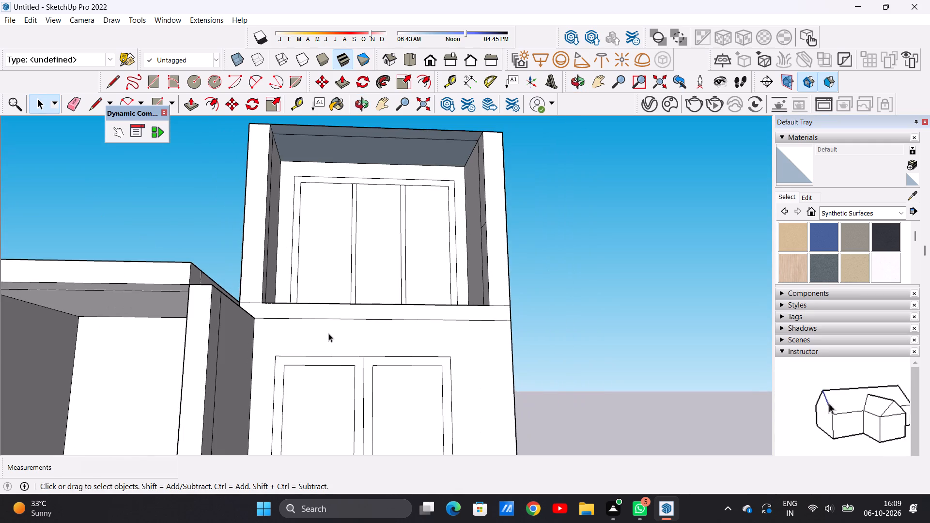
pyautogui.moveTo(328, 328); pyautogui.dragTo(332, 356, button='middle')
pyautogui.scroll(5, 460, 342)
pyautogui.moveTo(458, 355); pyautogui.dragTo(459, 355, button='middle')
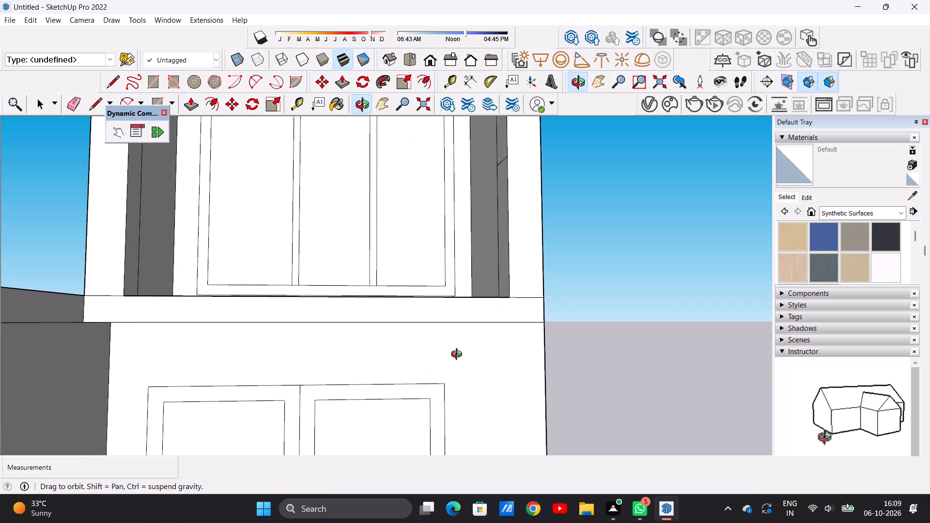
pyautogui.moveTo(459, 355); pyautogui.dragTo(465, 375, button='middle')
pyautogui.scroll(1, 459, 355)
pyautogui.scroll(-11, 477, 359)
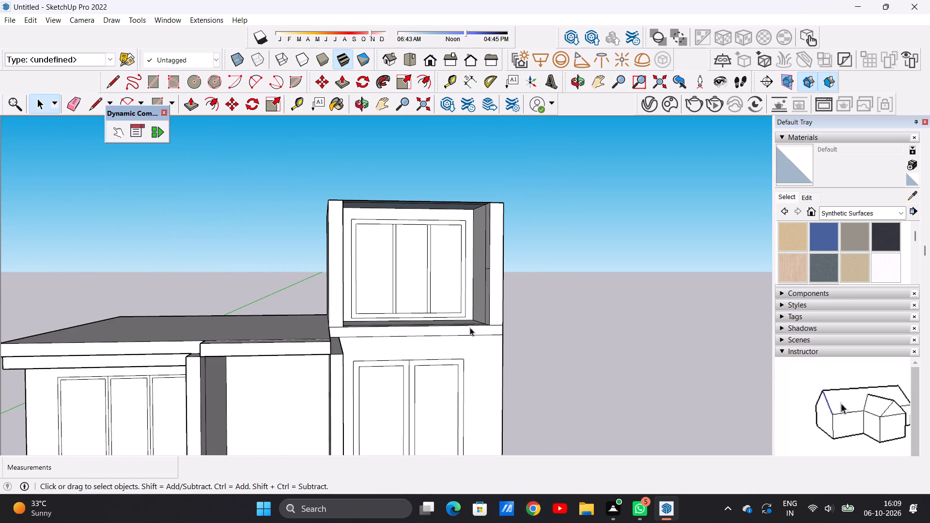
# Draw a line about 8' 5 15/16" long across the ground-floor wall just above the double doors, from edge to edge.
pyautogui.moveTo(533, 377); pyautogui.dragTo(384, 344, button='middle')
pyautogui.scroll(4, 345, 346)
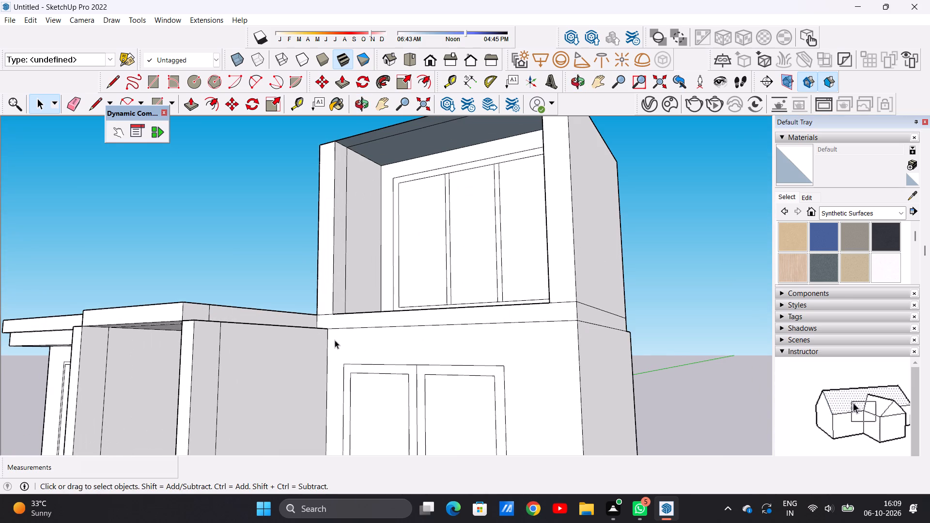
pyautogui.press('l')
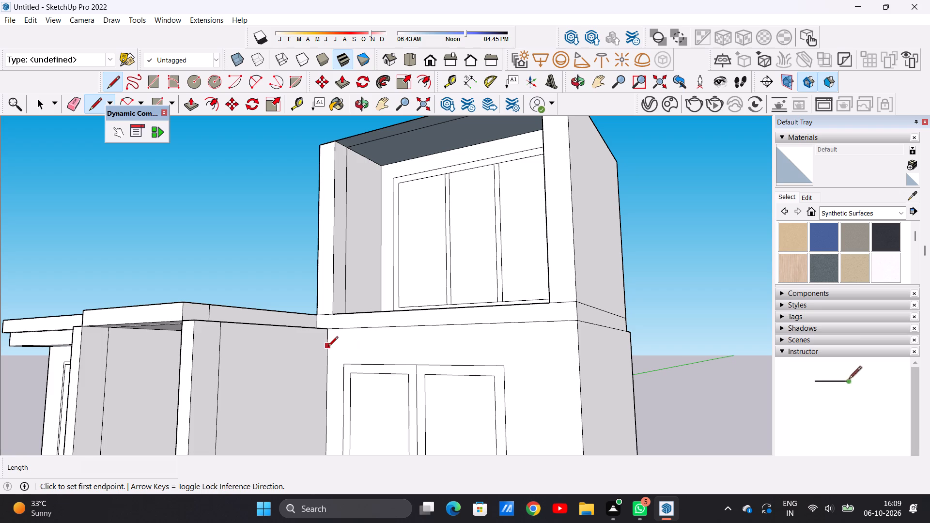
pyautogui.click(326, 354)
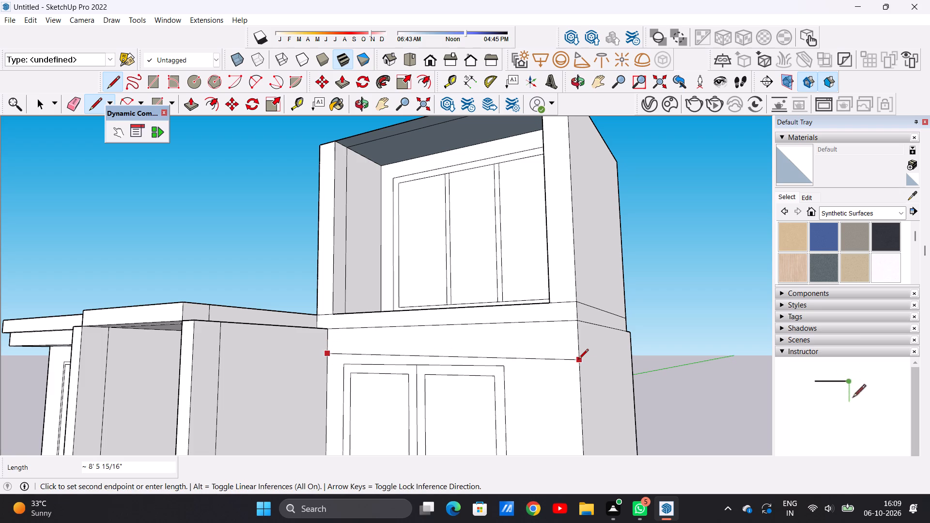
pyautogui.click(578, 360)
pyautogui.press('space')
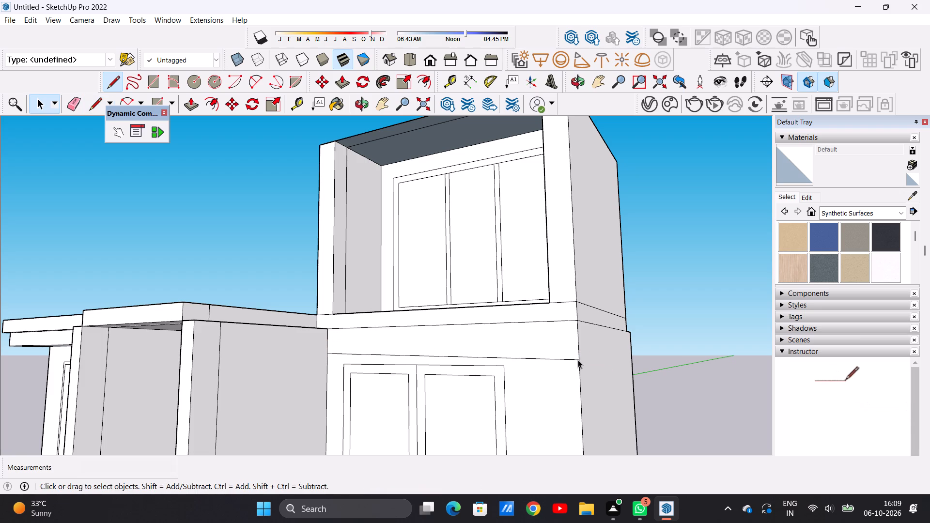
# Pull the wall strip above the double doors outward about 1' 6" as a projecting canopy.
pyautogui.press('p')
pyautogui.click(550, 342)
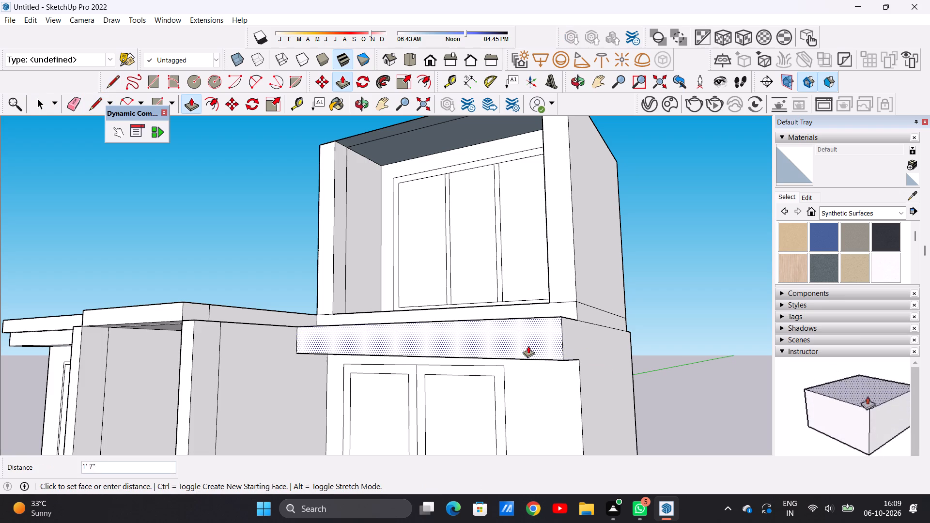
pyautogui.scroll(-7, 516, 346)
pyautogui.moveTo(541, 336); pyautogui.dragTo(532, 382, button='middle')
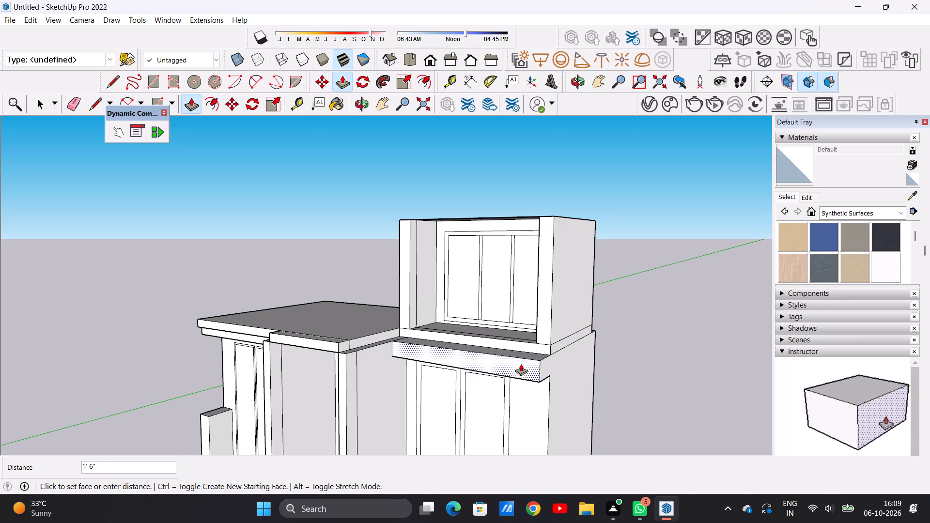
pyautogui.click(520, 364)
pyautogui.press('space')
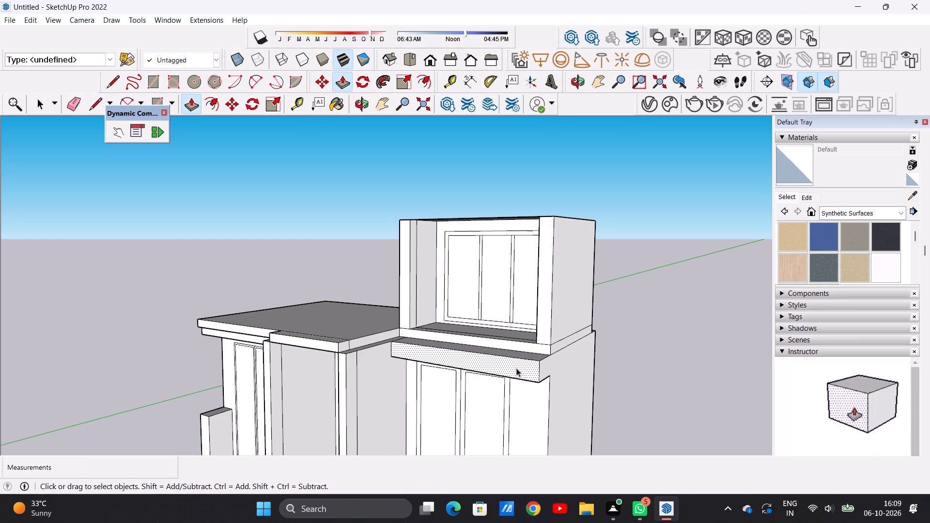
# Examine the front elevation with the projecting canopy above the double doors from several heights.
pyautogui.scroll(-4, 428, 354)
pyautogui.moveTo(399, 355); pyautogui.dragTo(531, 367, button='middle')
pyautogui.scroll(6, 531, 367)
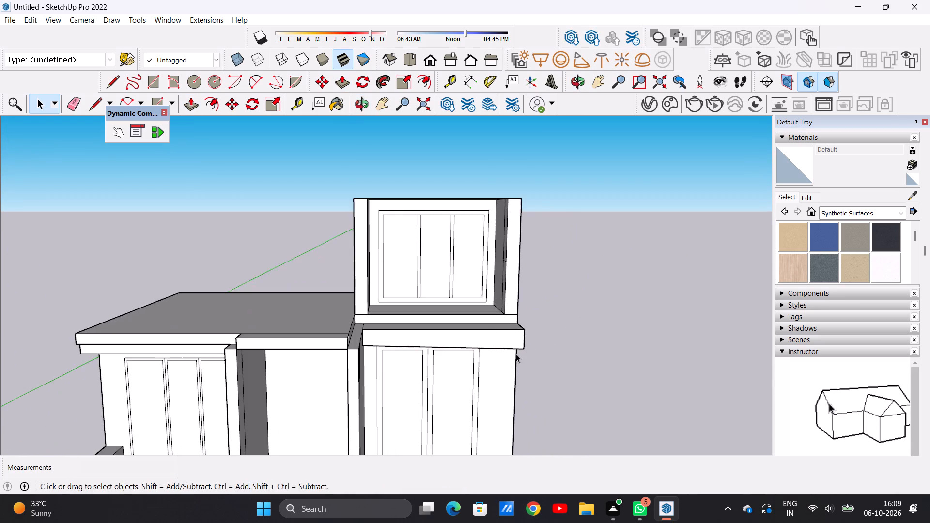
pyautogui.moveTo(514, 354); pyautogui.dragTo(508, 389, button='middle')
pyautogui.scroll(-6, 455, 308)
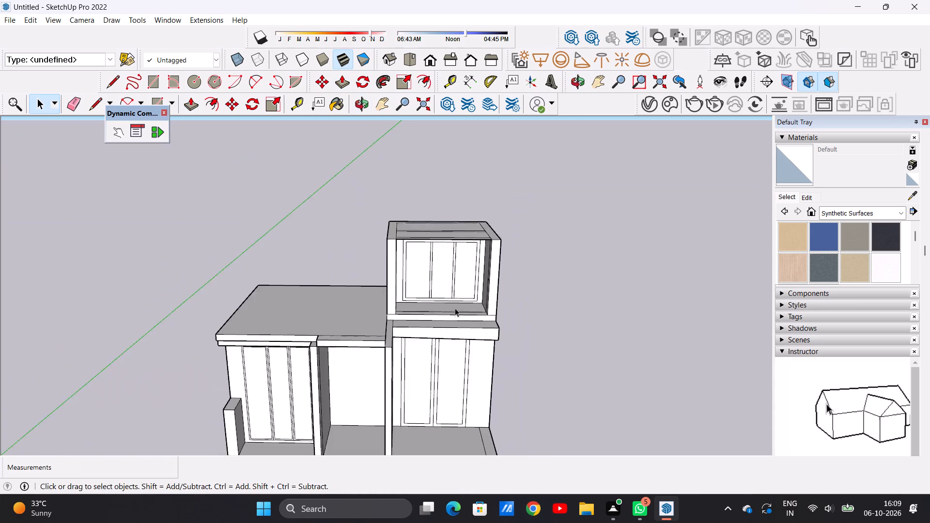
pyautogui.scroll(-4, 455, 308)
pyautogui.moveTo(458, 305); pyautogui.dragTo(456, 288, button='middle')
pyautogui.scroll(7, 447, 279)
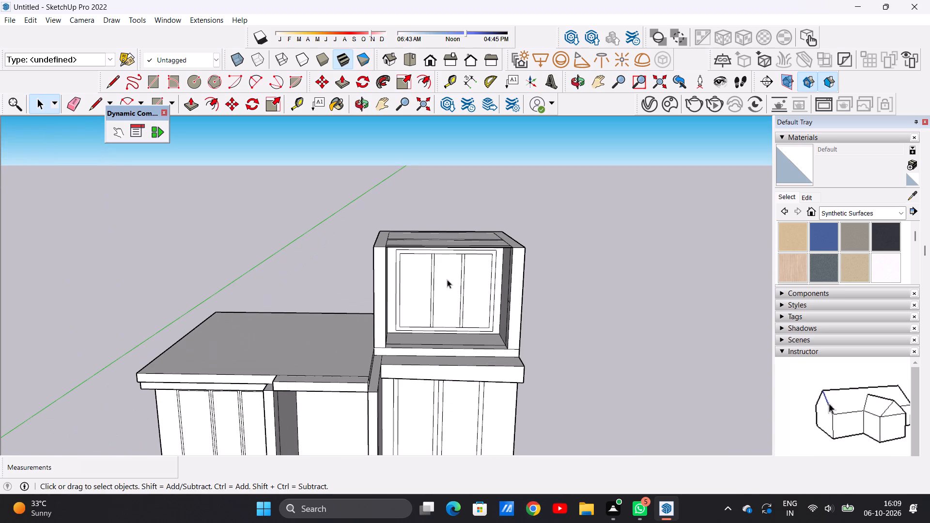
pyautogui.scroll(-4, 455, 271)
pyautogui.moveTo(463, 325); pyautogui.dragTo(457, 279, button='middle')
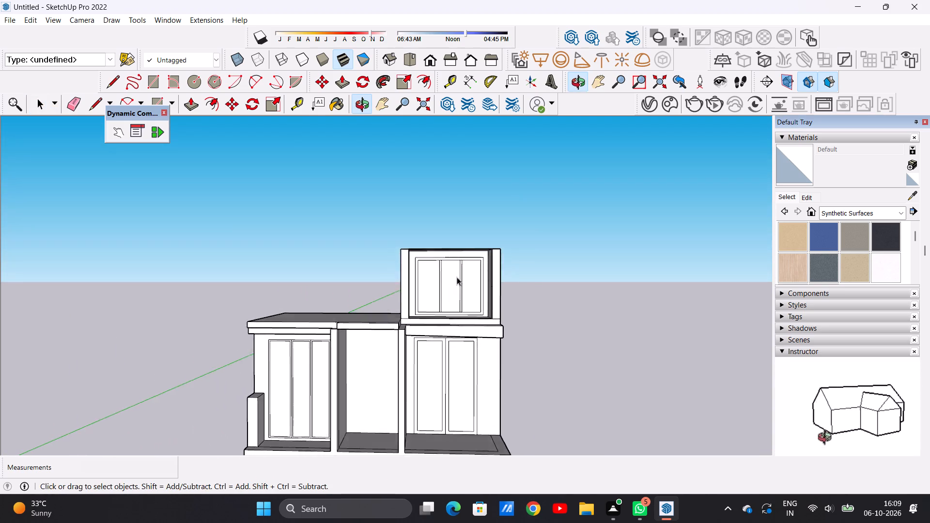
# Pull the narrow front floor strip of the upper-floor recess up about 2' 11 3/16" as a balcony parapet.
pyautogui.scroll(5, 457, 277)
pyautogui.moveTo(457, 277); pyautogui.dragTo(456, 345, button='middle')
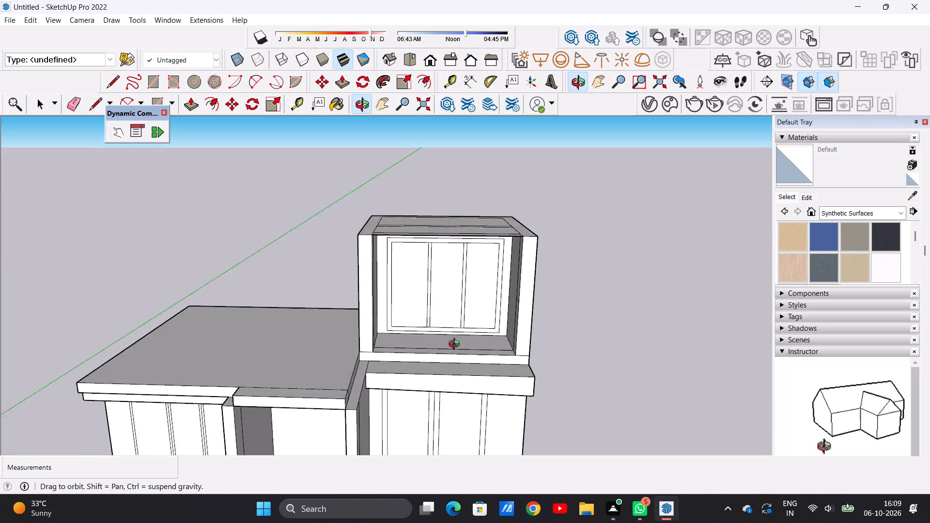
pyautogui.moveTo(456, 345); pyautogui.dragTo(531, 393, button='middle')
pyautogui.moveTo(497, 331); pyautogui.dragTo(481, 308, button='middle')
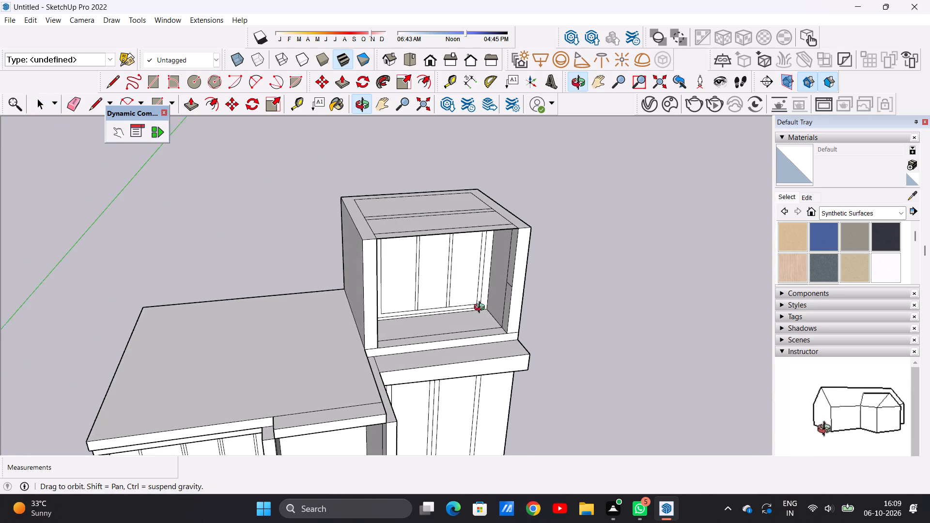
pyautogui.moveTo(481, 308); pyautogui.dragTo(480, 306, button='middle')
pyautogui.scroll(4, 517, 279)
pyautogui.moveTo(495, 291); pyautogui.dragTo(532, 291, button='middle')
pyautogui.scroll(7, 514, 302)
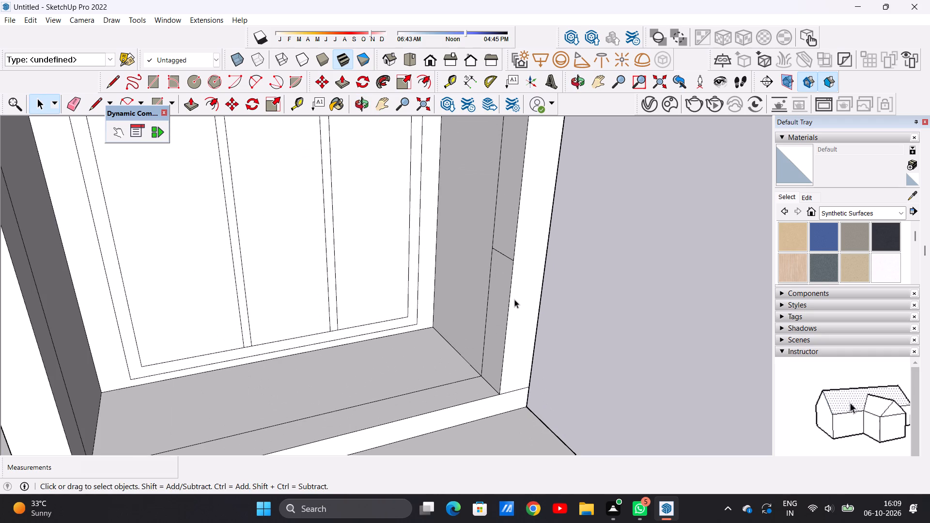
pyautogui.scroll(4, 514, 296)
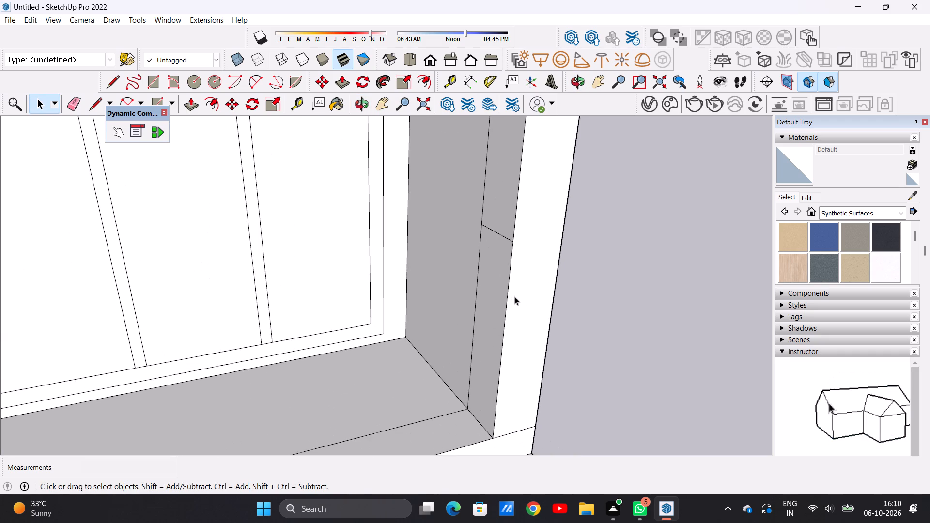
pyautogui.press('p')
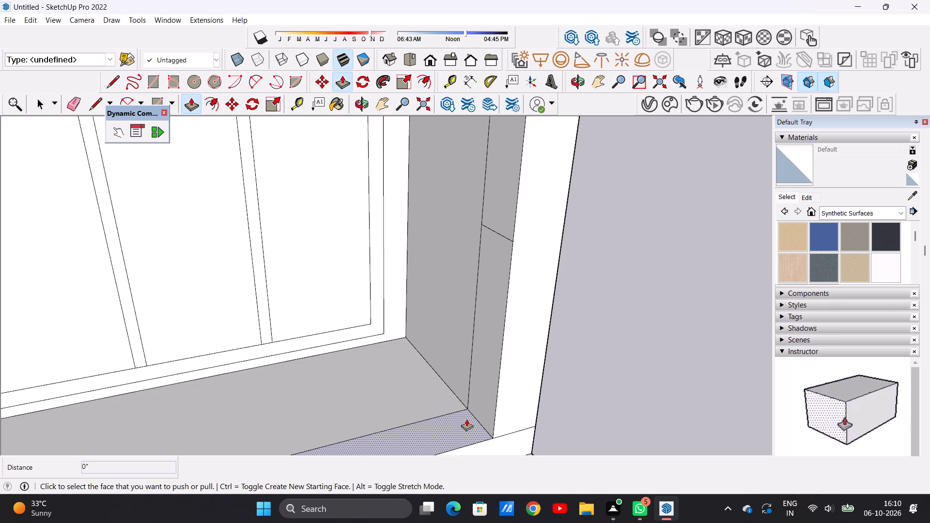
pyautogui.click(466, 419)
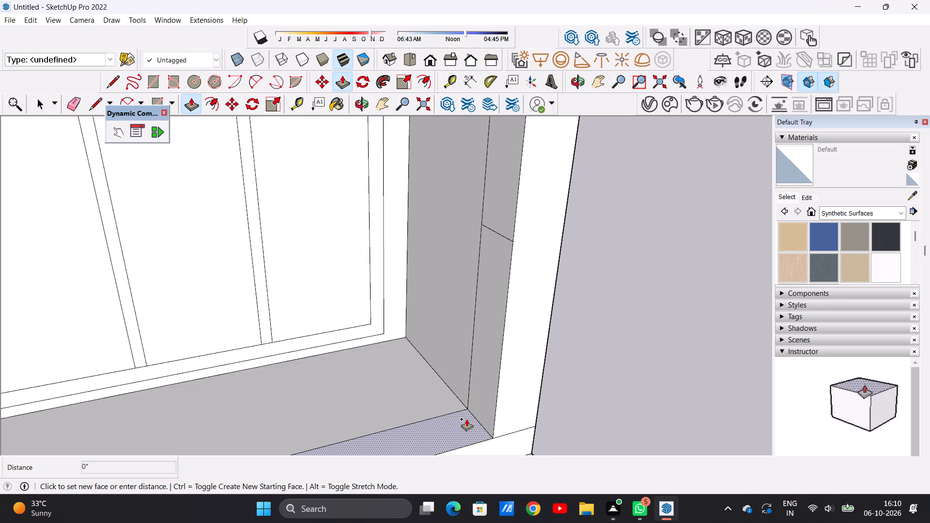
pyautogui.scroll(-9, 473, 340)
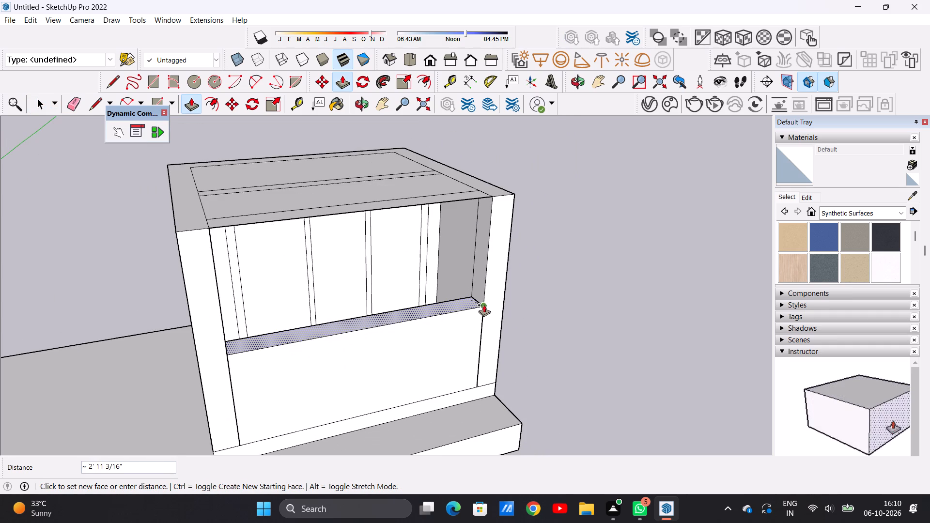
pyautogui.click(484, 305)
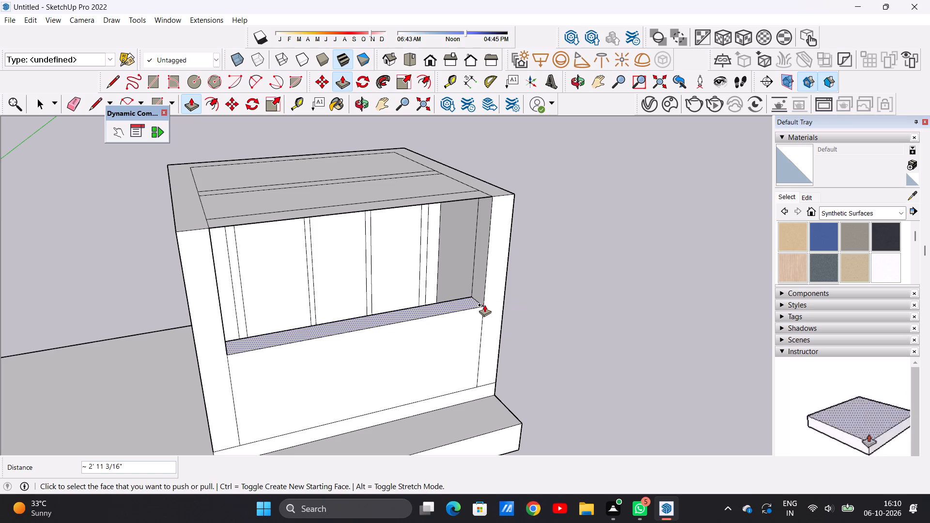
pyautogui.press('space')
# Examine the elevation with the new balcony parapet, the roof slab and the door canopy from several heights and distances.
pyautogui.scroll(-6, 432, 353)
pyautogui.moveTo(395, 395); pyautogui.dragTo(334, 339, button='middle')
pyautogui.scroll(1, 334, 340)
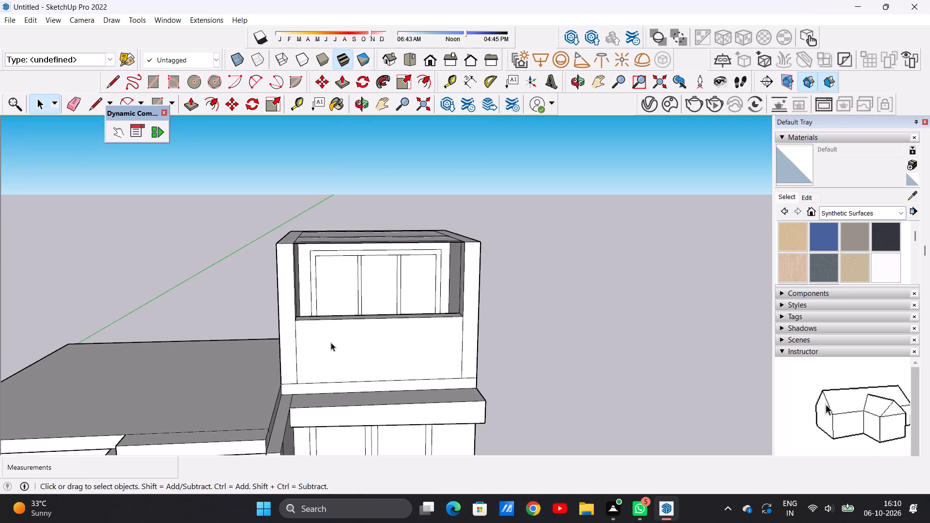
pyautogui.scroll(-14, 347, 344)
pyautogui.scroll(5, 347, 355)
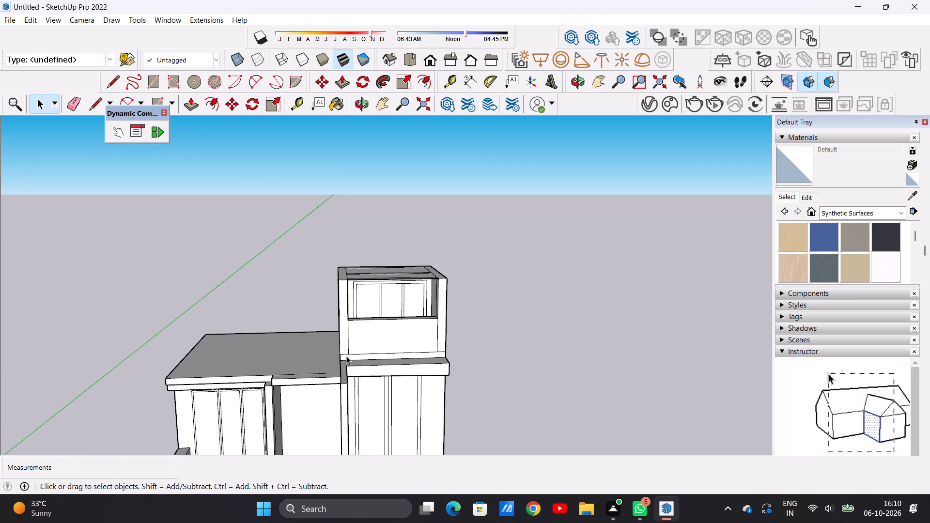
pyautogui.scroll(-8, 357, 348)
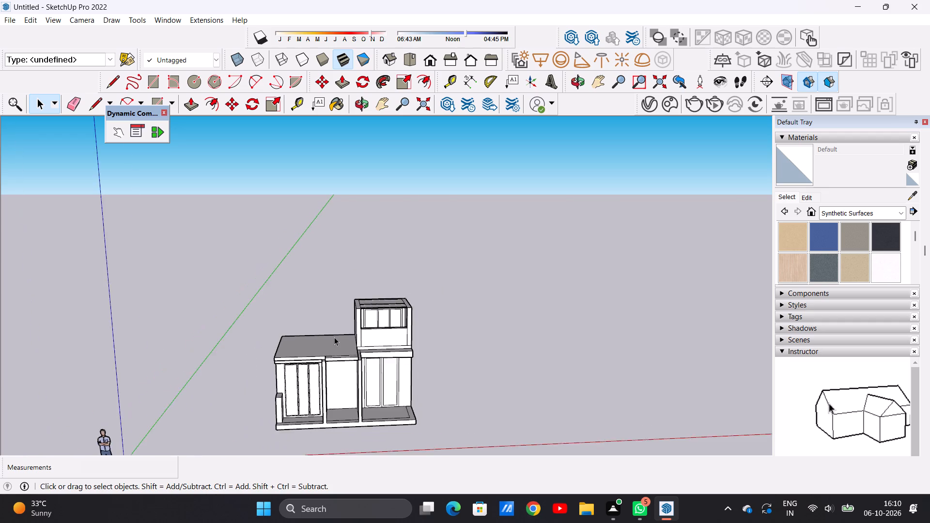
pyautogui.moveTo(334, 338); pyautogui.dragTo(333, 369, button='middle')
pyautogui.scroll(20, 376, 335)
pyautogui.scroll(9, 376, 335)
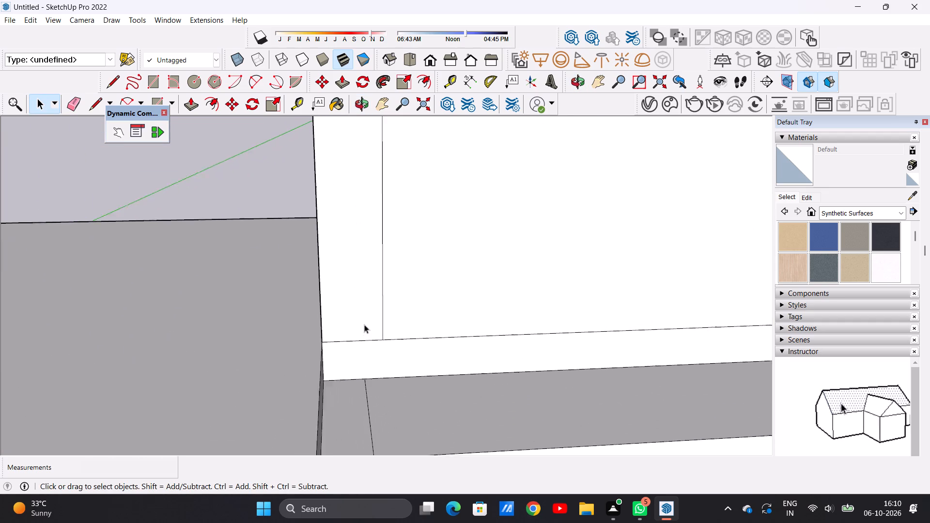
pyautogui.scroll(1, 364, 324)
pyautogui.scroll(-17, 365, 324)
pyautogui.moveTo(369, 363); pyautogui.dragTo(348, 318, button='middle')
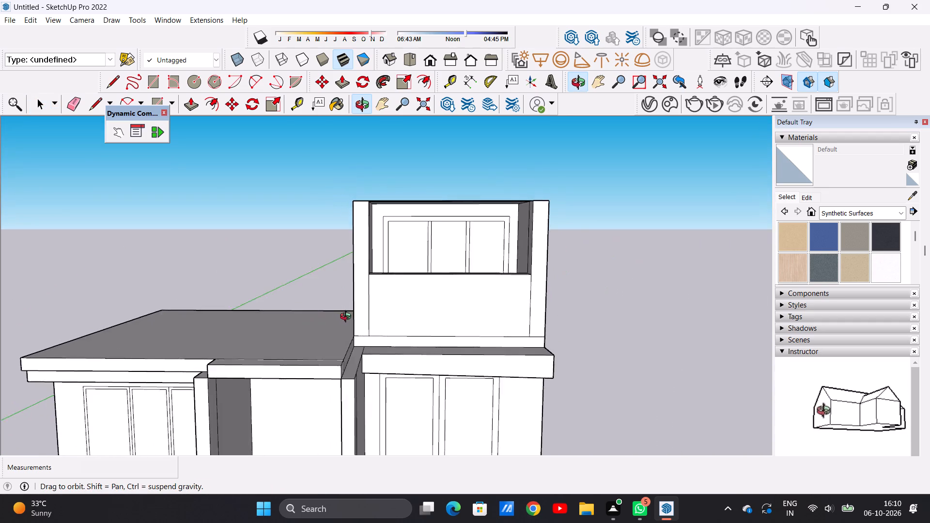
pyautogui.moveTo(348, 318); pyautogui.dragTo(368, 316, button='middle')
pyautogui.scroll(-10, 326, 344)
pyautogui.moveTo(297, 344); pyautogui.dragTo(296, 408, button='middle')
pyautogui.scroll(1, 343, 339)
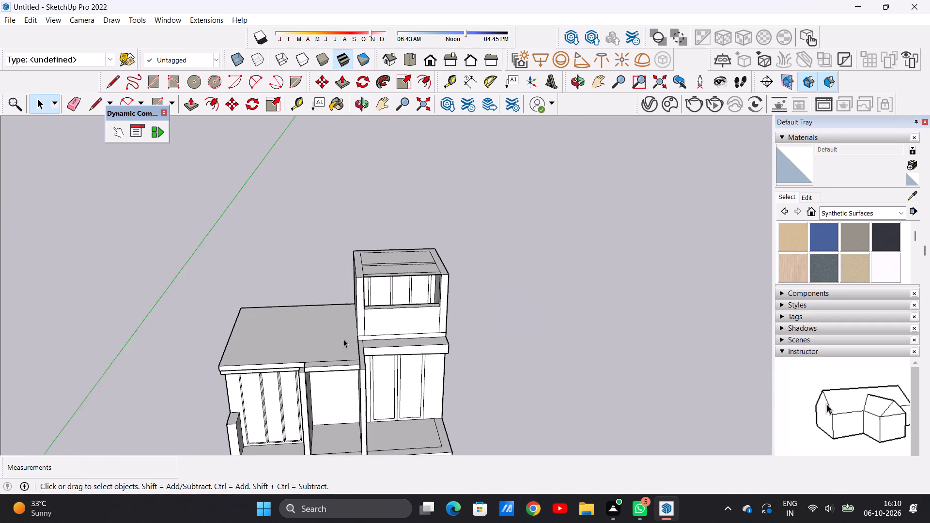
pyautogui.scroll(1, 343, 339)
pyautogui.moveTo(304, 349); pyautogui.dragTo(292, 377, button='middle')
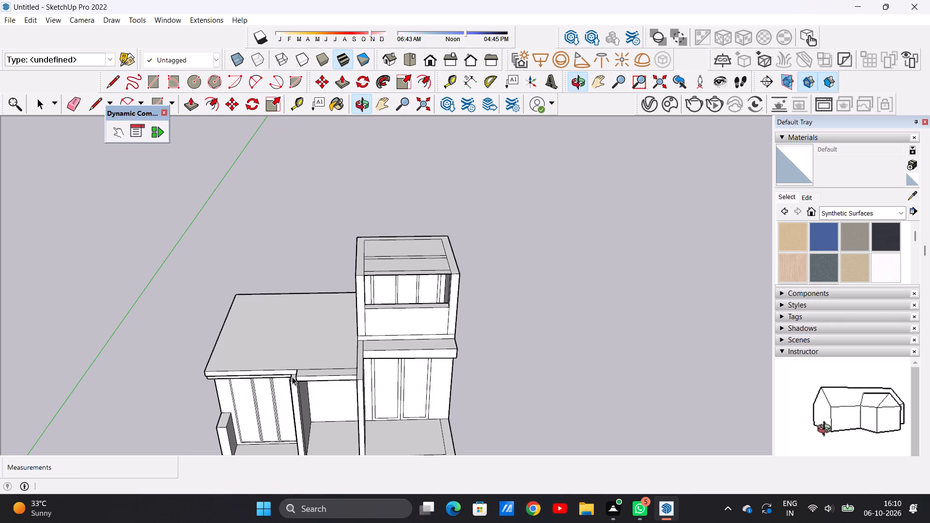
pyautogui.moveTo(303, 356); pyautogui.dragTo(309, 375, button='middle')
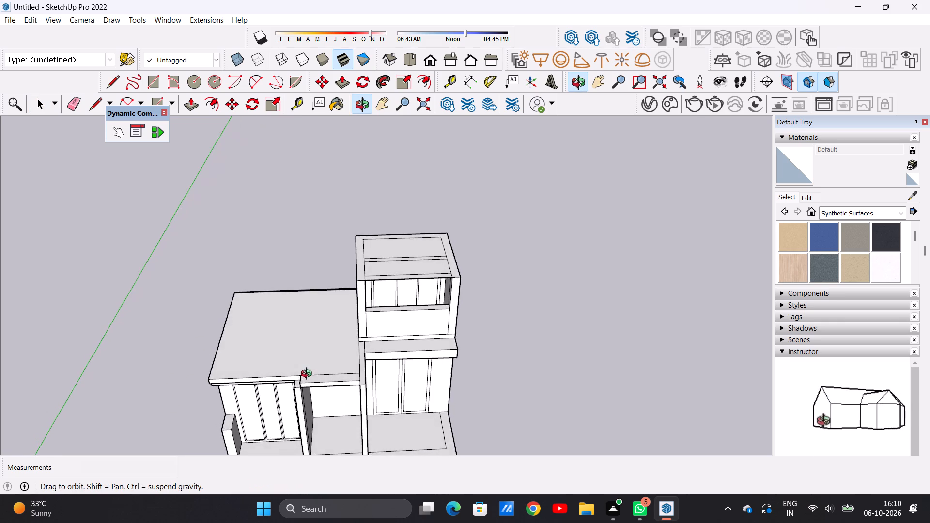
pyautogui.moveTo(309, 375); pyautogui.dragTo(308, 376, button='middle')
pyautogui.scroll(6, 299, 376)
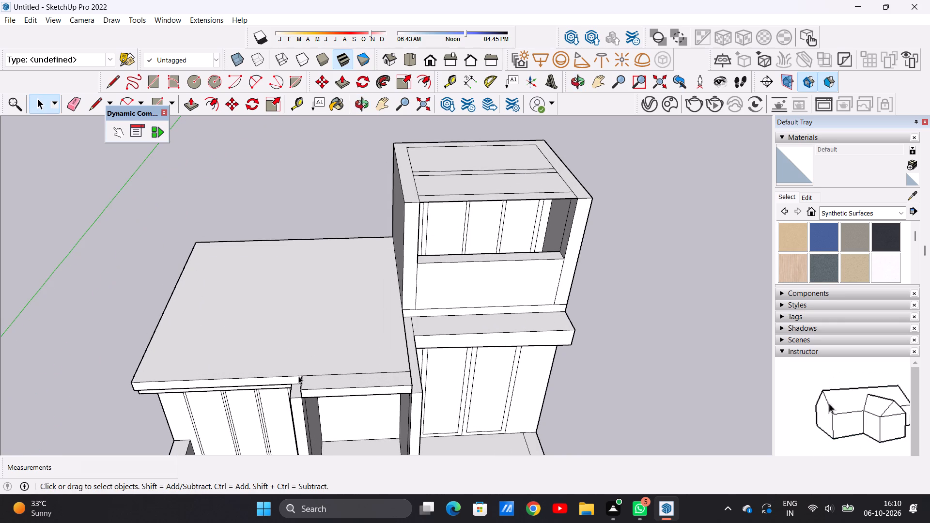
pyautogui.scroll(-15, 312, 334)
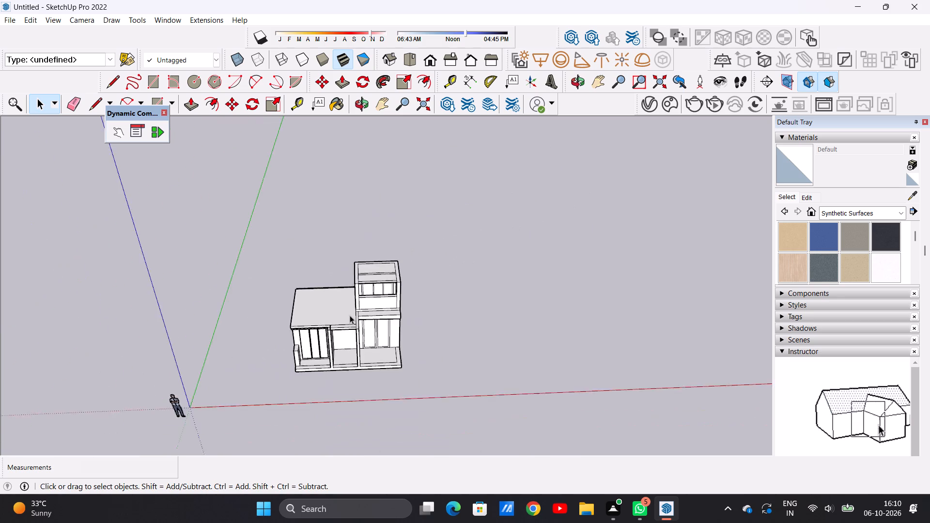
pyautogui.scroll(-1, 350, 315)
pyautogui.moveTo(351, 343); pyautogui.dragTo(352, 254, button='middle')
pyautogui.scroll(7, 327, 292)
pyautogui.moveTo(330, 323); pyautogui.dragTo(319, 397, button='middle')
pyautogui.scroll(12, 332, 332)
pyautogui.scroll(-8, 379, 292)
pyautogui.scroll(1, 252, 282)
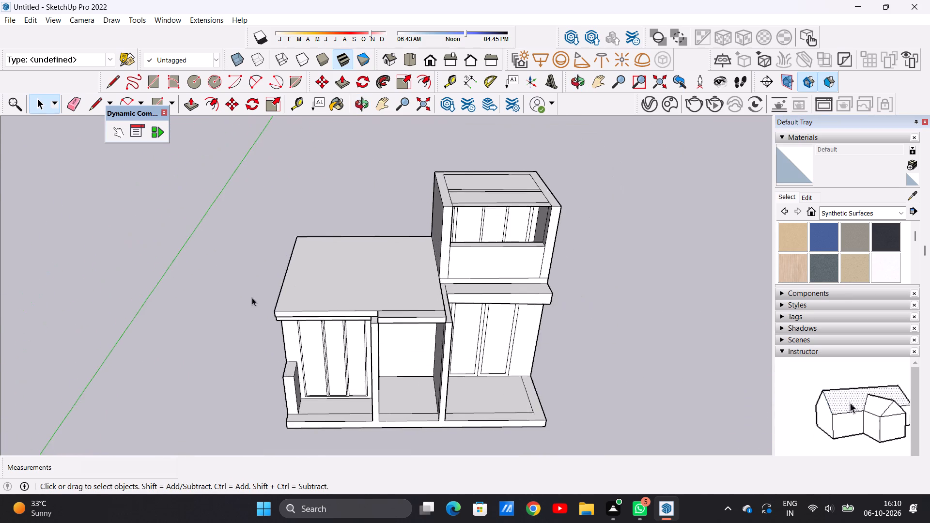
# Extend the end of the projecting roof strip above the open bay by 6 3/8" to the outer edge of the dividing wall.
pyautogui.moveTo(253, 306); pyautogui.dragTo(531, 403, button='middle')
pyautogui.scroll(10, 443, 313)
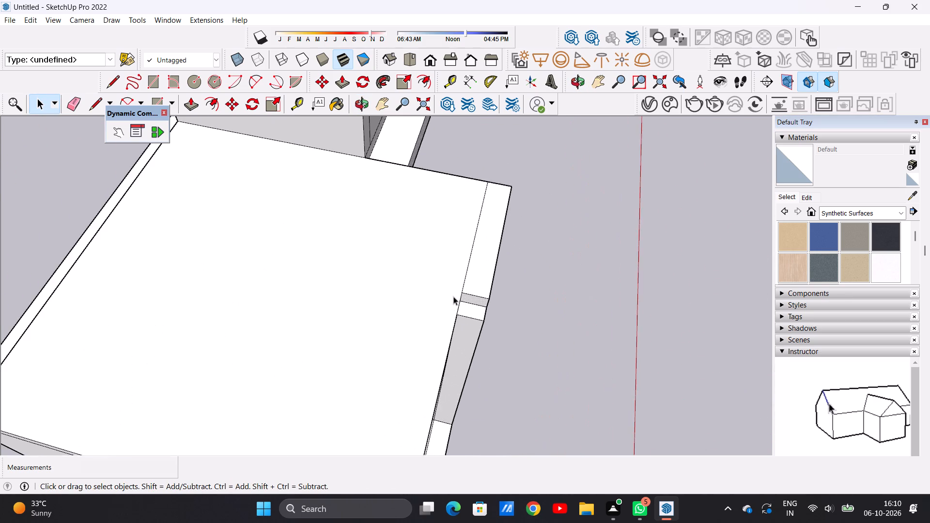
pyautogui.scroll(6, 453, 296)
pyautogui.scroll(-8, 432, 261)
pyautogui.moveTo(482, 323); pyautogui.dragTo(353, 259, button='middle')
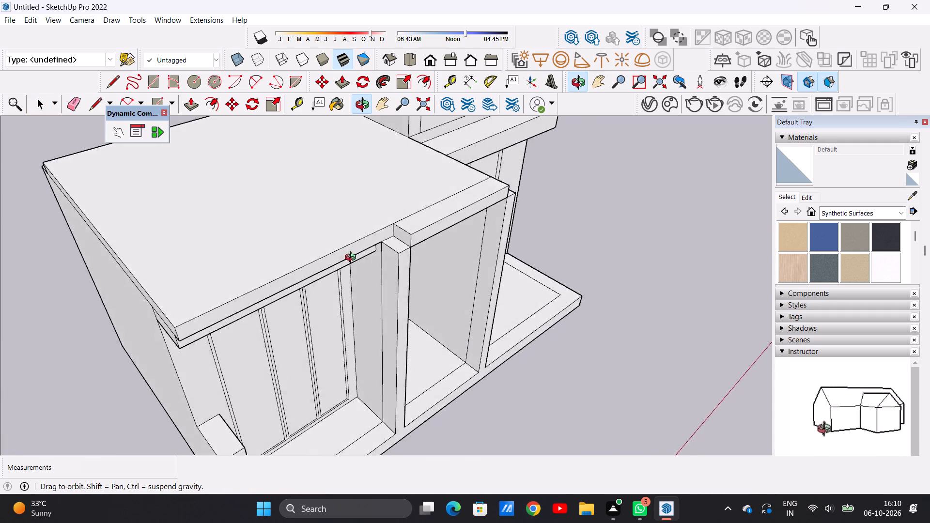
pyautogui.moveTo(353, 259); pyautogui.dragTo(343, 258, button='middle')
pyautogui.scroll(9, 387, 234)
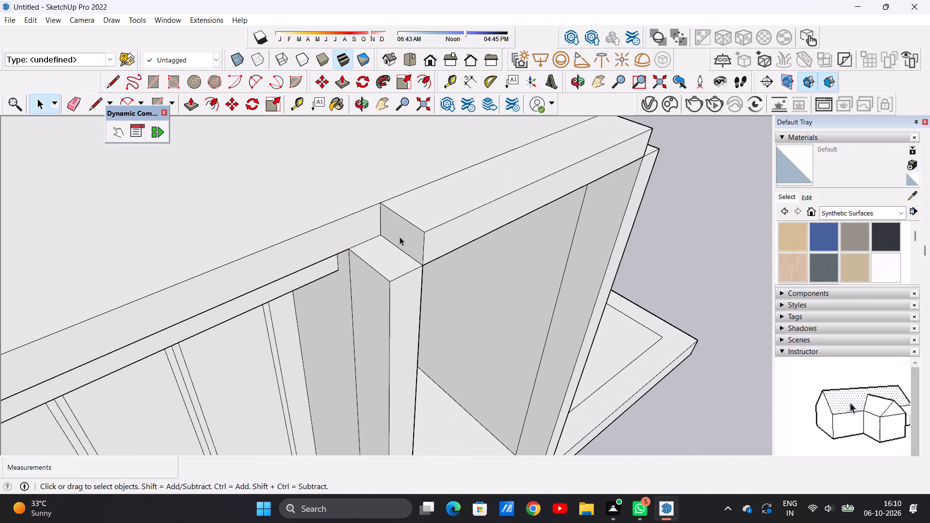
pyautogui.press('p')
pyautogui.click(403, 235)
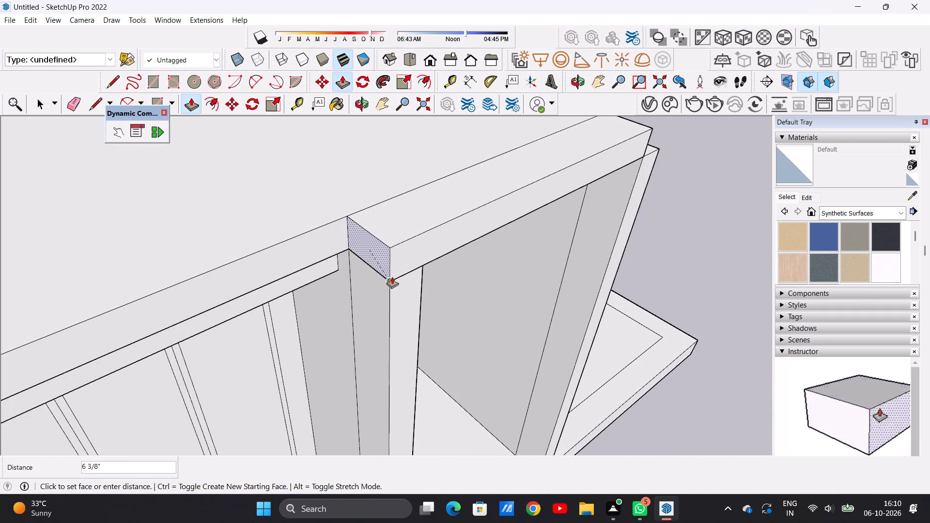
pyautogui.click(390, 277)
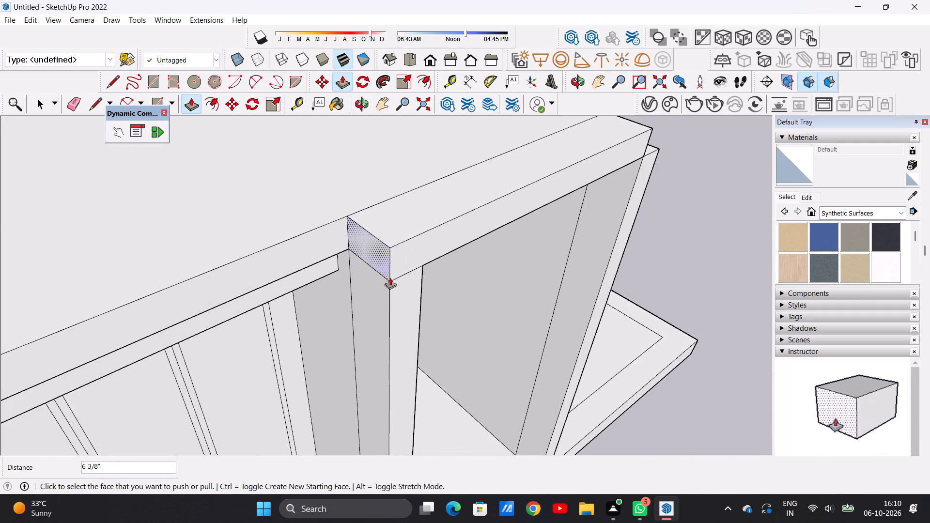
pyautogui.press('space')
# Erase the leftover edge between the extended roof strip and the front face of the dividing wall below it.
pyautogui.scroll(-8, 390, 265)
pyautogui.moveTo(418, 295); pyautogui.dragTo(350, 258, button='middle')
pyautogui.scroll(4, 338, 214)
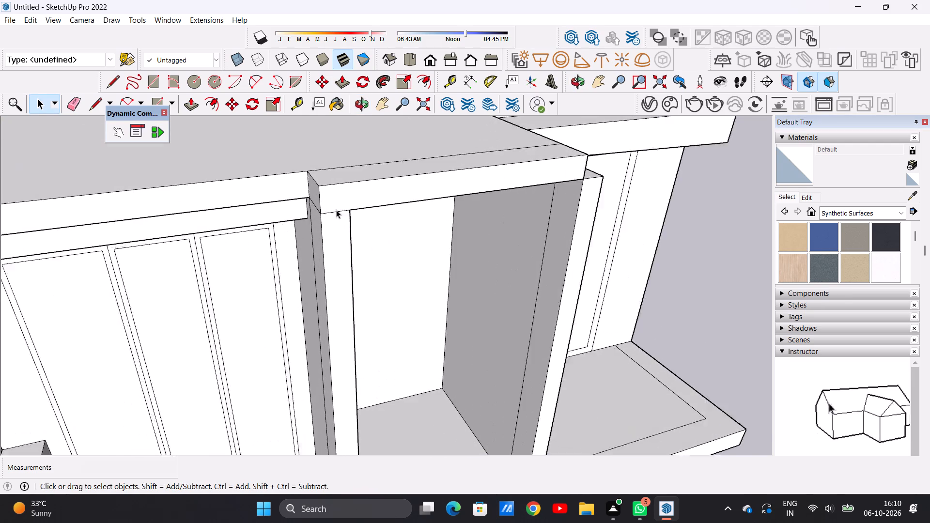
pyautogui.scroll(10, 336, 210)
pyautogui.press('e')
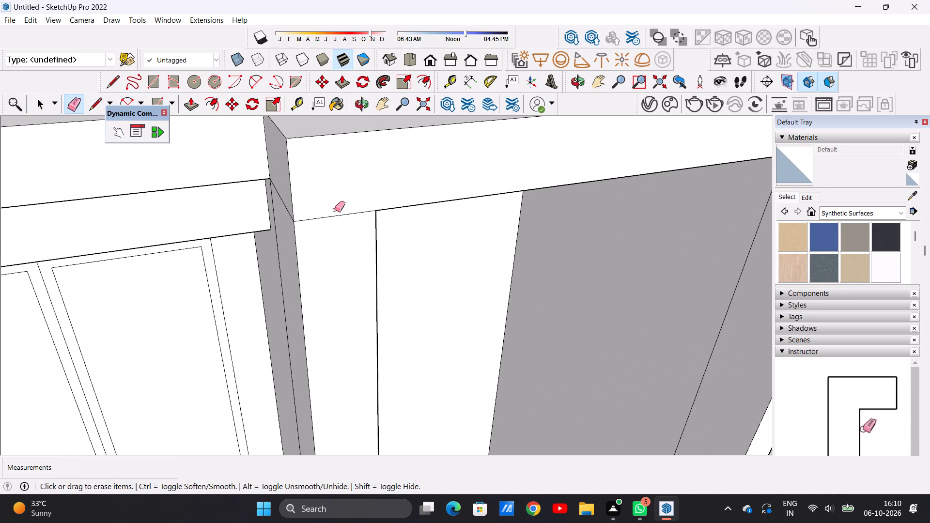
pyautogui.moveTo(335, 210); pyautogui.dragTo(335, 231)
pyautogui.scroll(-8, 327, 225)
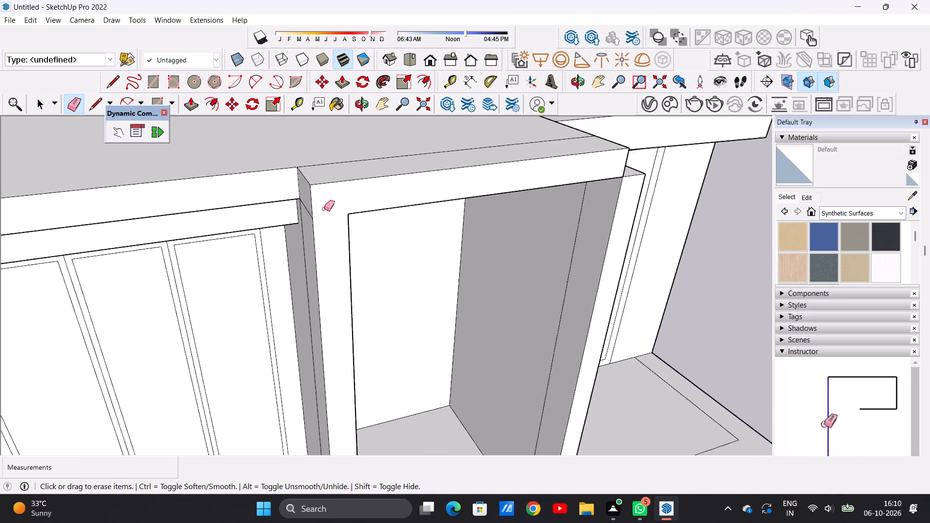
# Erase the short seam edge across the roof slab's side face next to the double-door bay.
pyautogui.scroll(-8, 324, 209)
pyautogui.scroll(4, 518, 198)
pyautogui.moveTo(507, 225); pyautogui.dragTo(324, 250, button='middle')
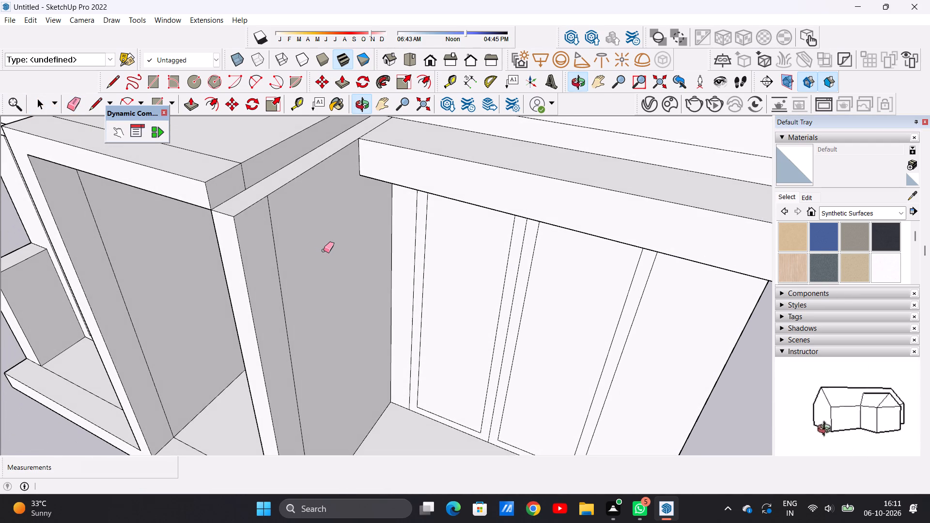
pyautogui.press('space')
pyautogui.scroll(-8, 335, 287)
pyautogui.scroll(6, 296, 235)
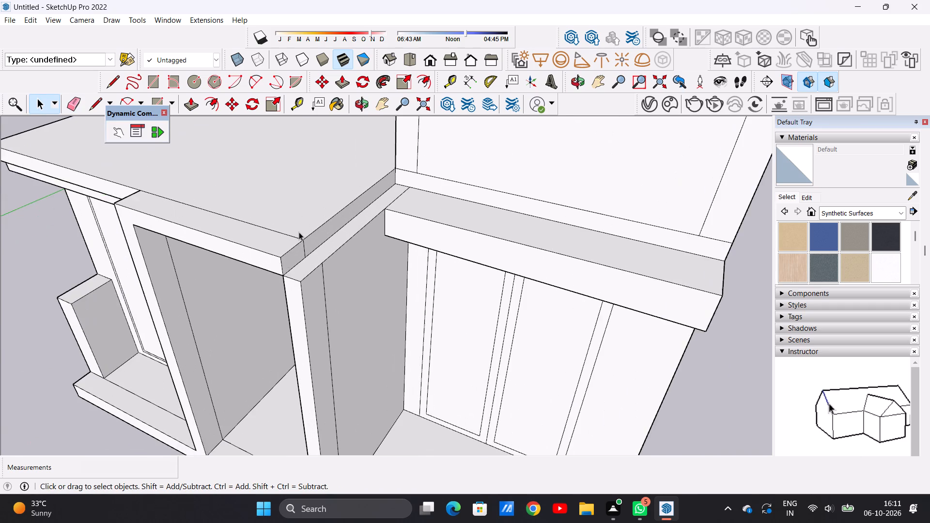
pyautogui.moveTo(325, 219); pyautogui.dragTo(353, 269, button='middle')
pyautogui.scroll(6, 353, 269)
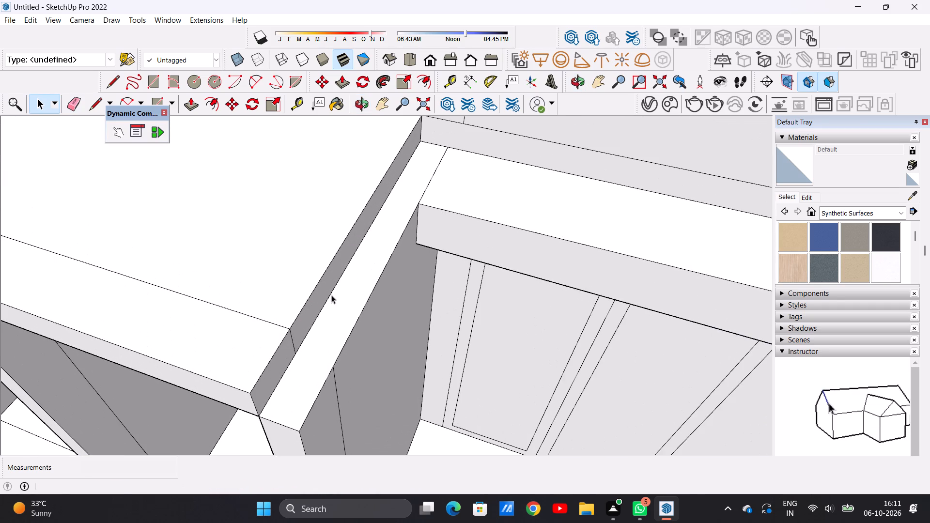
pyautogui.scroll(5, 309, 340)
pyautogui.press('e')
pyautogui.moveTo(283, 336); pyautogui.dragTo(264, 355)
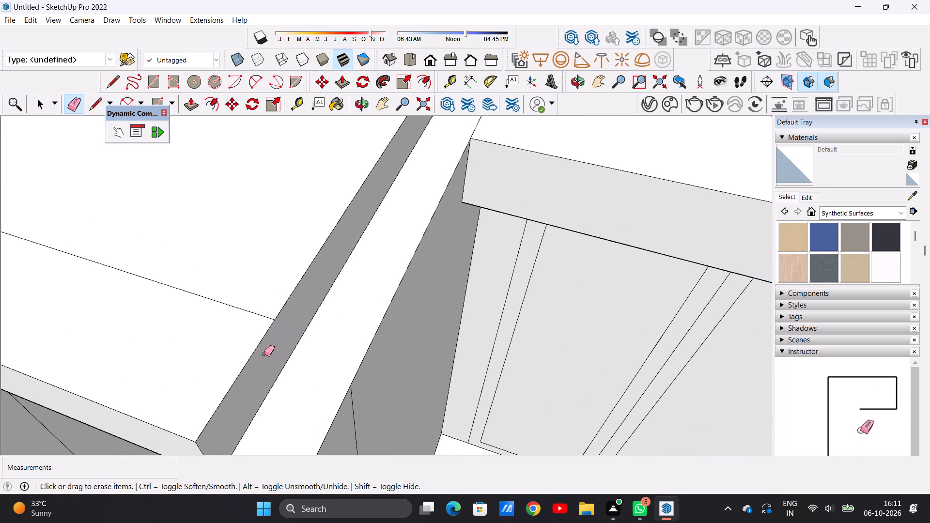
pyautogui.press('space')
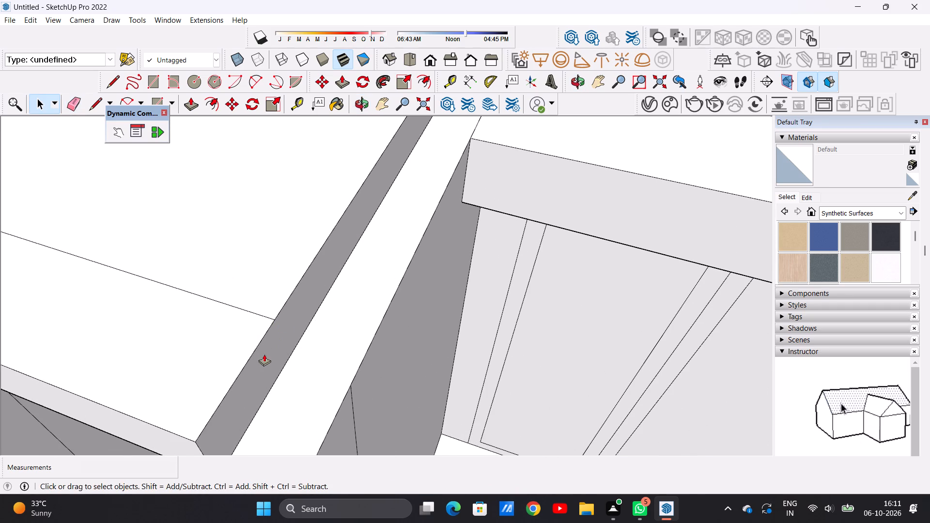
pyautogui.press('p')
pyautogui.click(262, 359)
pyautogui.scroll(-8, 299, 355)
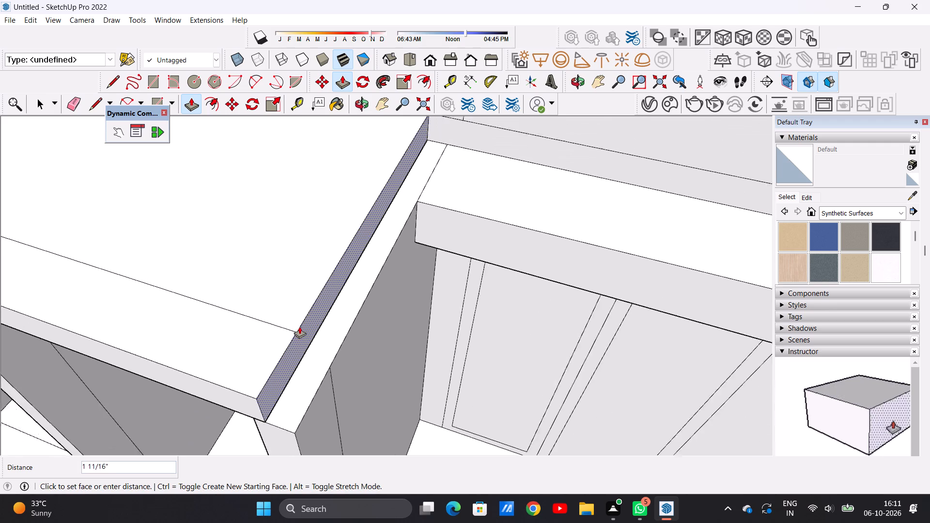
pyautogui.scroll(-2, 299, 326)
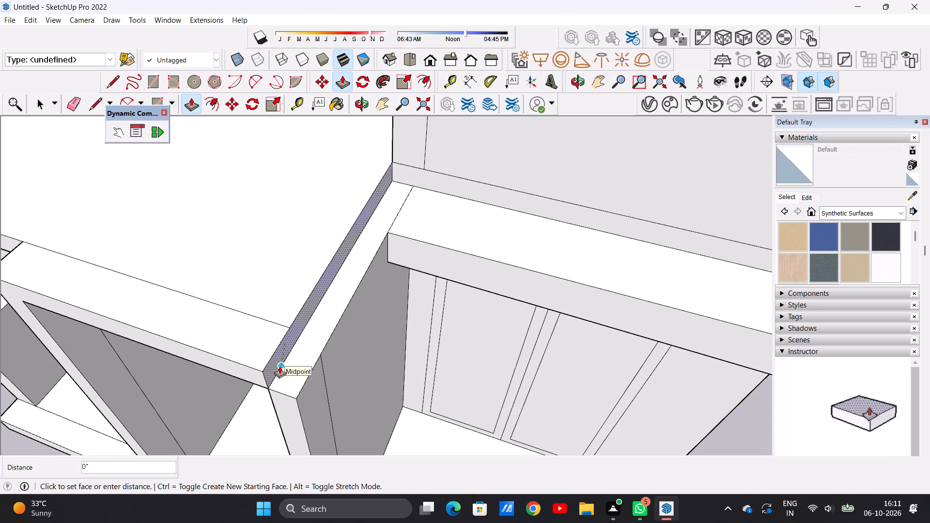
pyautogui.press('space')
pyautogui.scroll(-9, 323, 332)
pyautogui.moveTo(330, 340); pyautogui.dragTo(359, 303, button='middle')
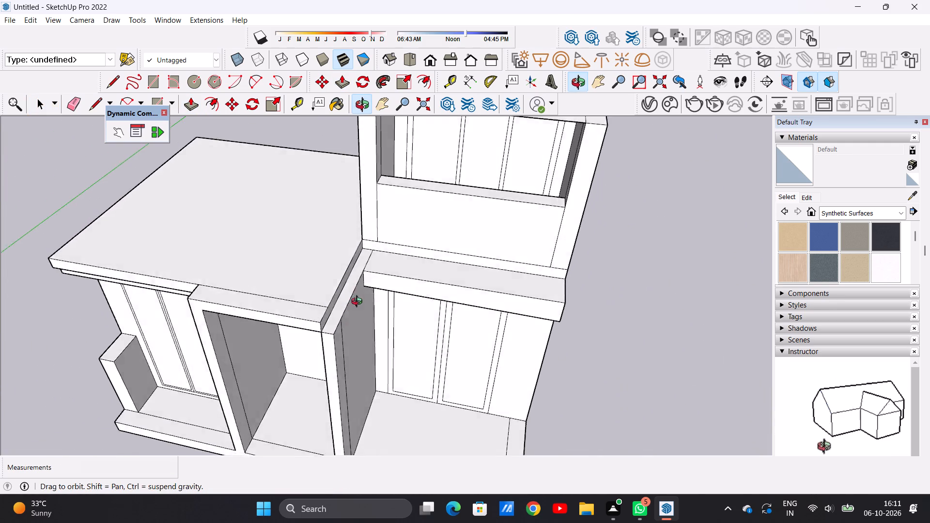
# Examine the front elevation around the roof slab, open bay and door canopy from several heights and distances.
pyautogui.moveTo(359, 303); pyautogui.dragTo(421, 278, button='middle')
pyautogui.scroll(-4, 299, 308)
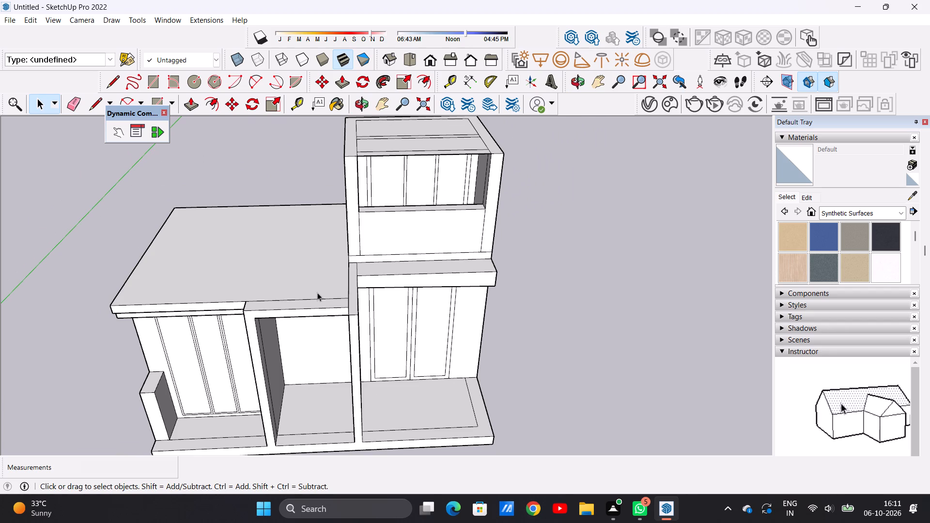
pyautogui.scroll(-3, 321, 290)
pyautogui.moveTo(329, 277); pyautogui.dragTo(331, 230, button='middle')
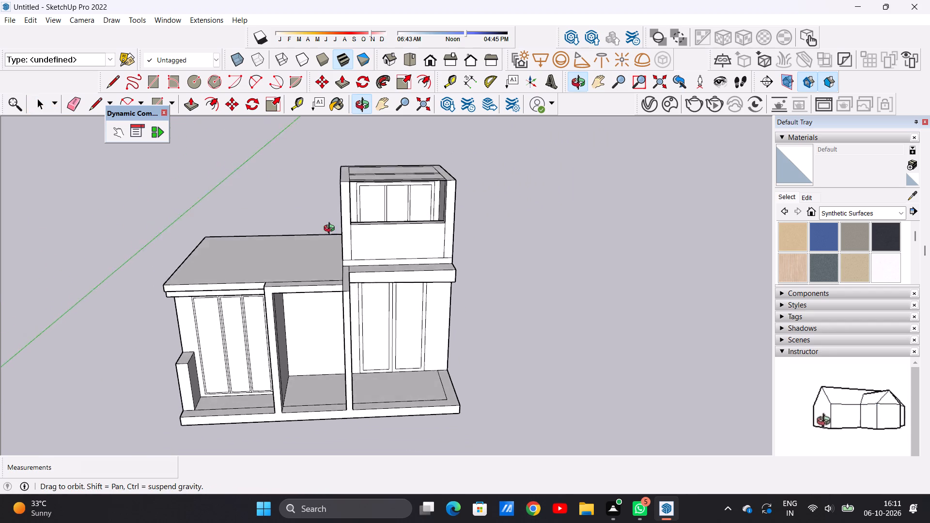
pyautogui.moveTo(331, 230); pyautogui.dragTo(329, 221, button='middle')
pyautogui.moveTo(319, 260); pyautogui.dragTo(321, 302, button='middle')
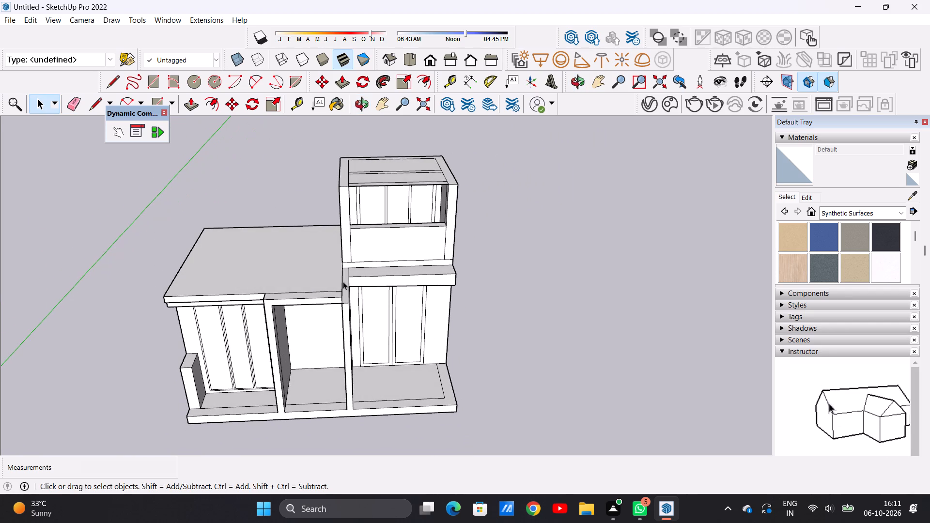
pyautogui.moveTo(444, 294); pyautogui.dragTo(438, 255, button='middle')
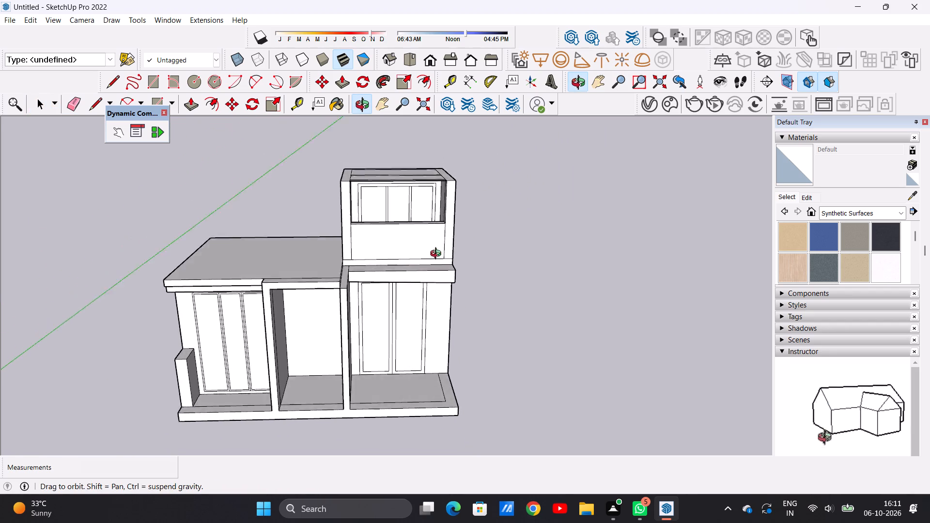
pyautogui.moveTo(438, 255); pyautogui.dragTo(442, 222, button='middle')
pyautogui.scroll(-2, 417, 281)
pyautogui.scroll(-1, 356, 250)
pyautogui.scroll(5, 372, 276)
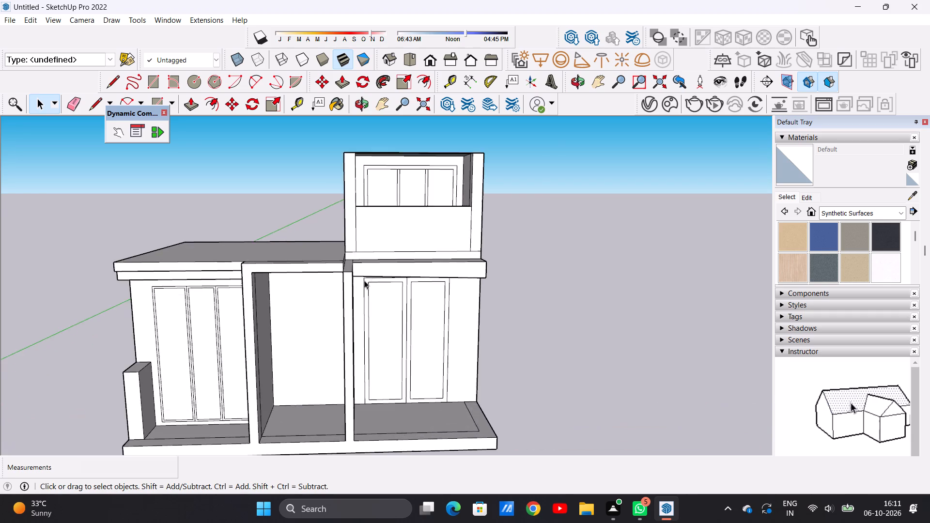
# Draw a line down the roof slab's side face from the back edge of the front strip to the dividing wall's top.
pyautogui.scroll(5, 364, 280)
pyautogui.moveTo(347, 270); pyautogui.dragTo(239, 346, button='middle')
pyautogui.scroll(1, 239, 346)
pyautogui.scroll(7, 262, 304)
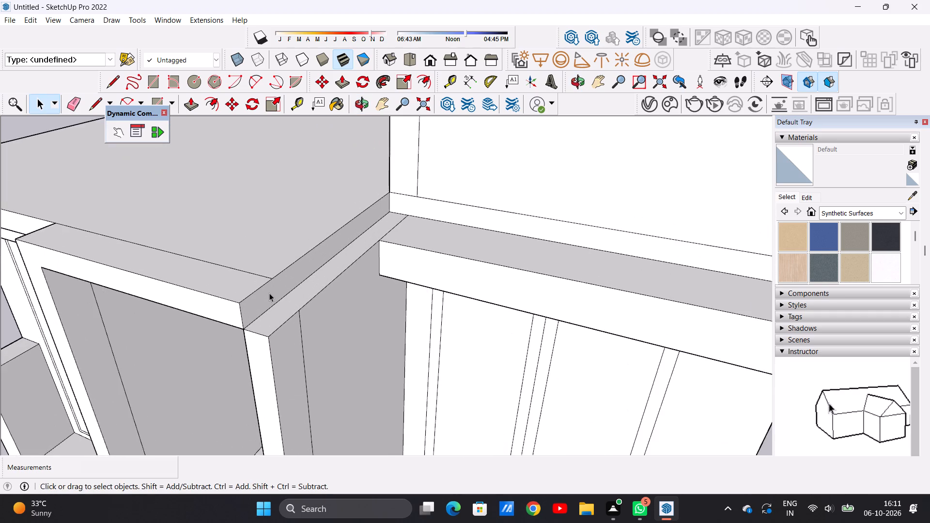
pyautogui.scroll(6, 269, 293)
pyautogui.write('pl')
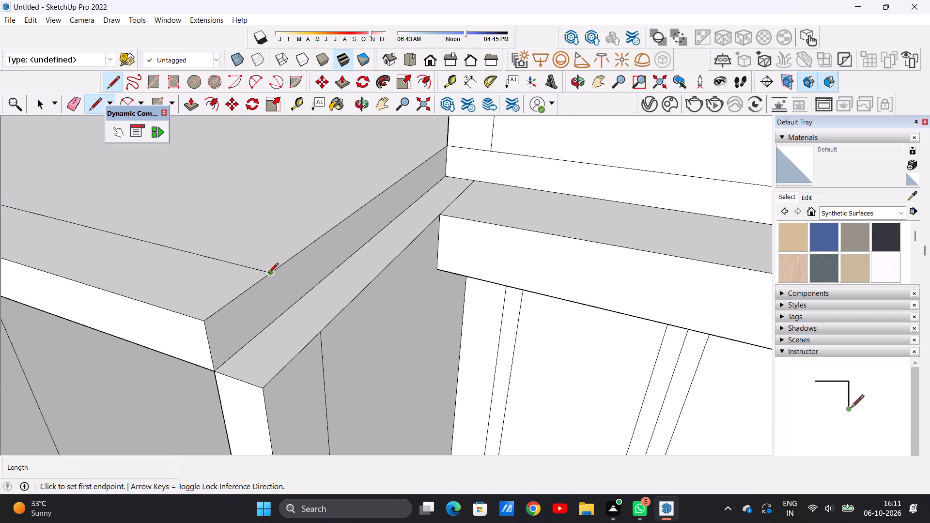
pyautogui.click(268, 274)
pyautogui.click(278, 320)
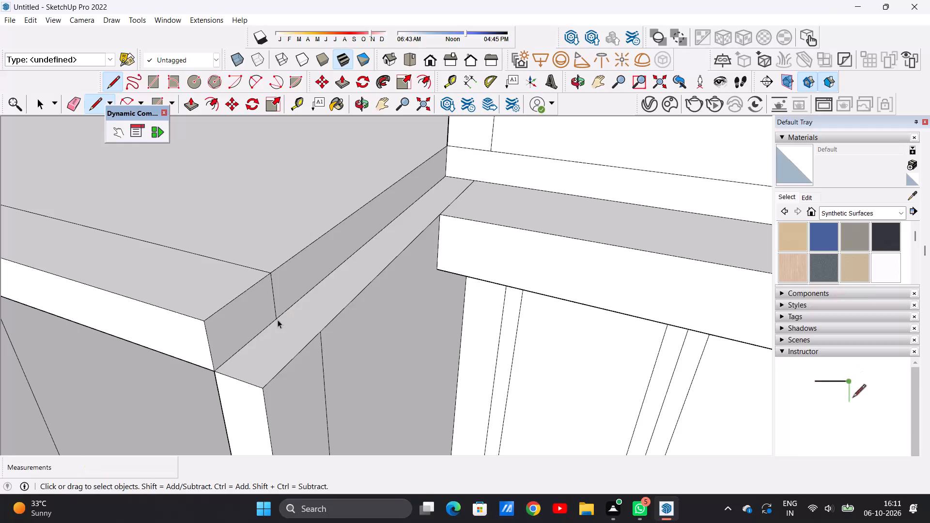
pyautogui.press('space')
# Push/Pull the front strip's end face about 5 15/16" to the outer edge of the dividing wall.
pyautogui.write('p')
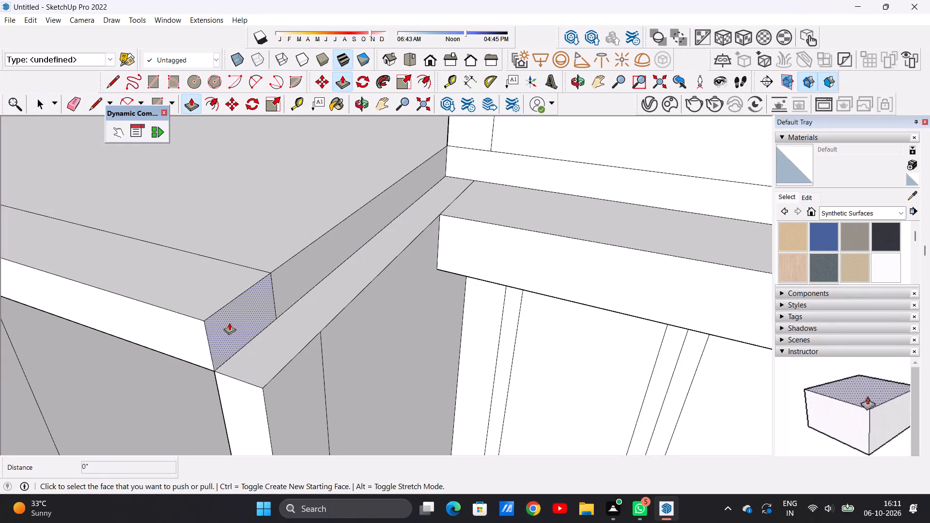
pyautogui.click(229, 323)
pyautogui.click(263, 392)
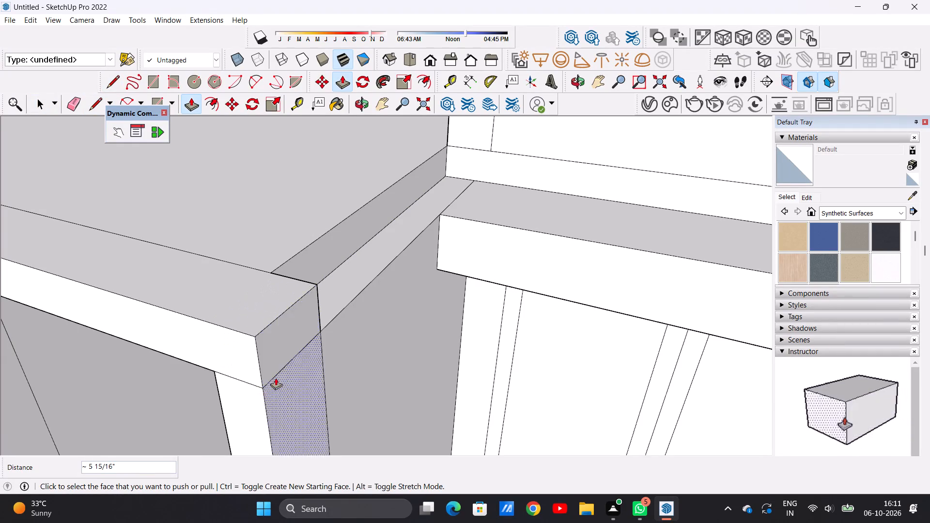
pyautogui.scroll(-12, 287, 358)
pyautogui.moveTo(297, 344); pyautogui.dragTo(287, 328, button='middle')
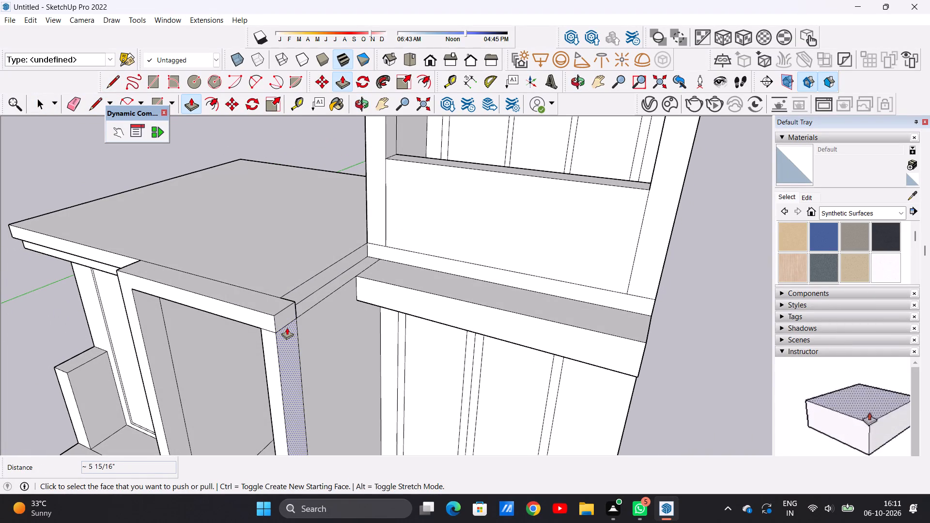
# Erase the seam edge between the extended strip's front and the dividing wall's front face below it.
pyautogui.press('space')
pyautogui.write('e')
pyautogui.scroll(-3, 287, 327)
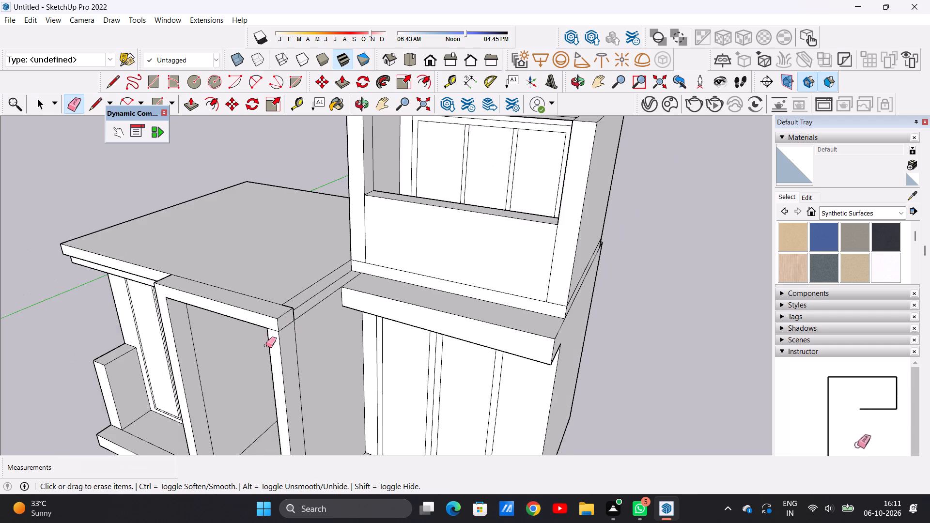
pyautogui.moveTo(288, 346); pyautogui.dragTo(319, 331, button='middle')
pyautogui.scroll(6, 306, 330)
pyautogui.moveTo(296, 317); pyautogui.dragTo(294, 329)
pyautogui.scroll(-2, 320, 329)
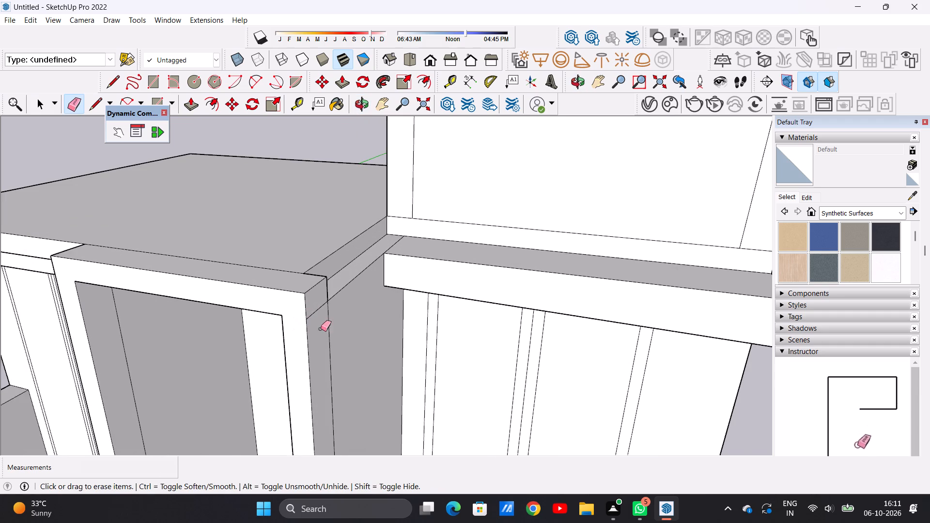
# Examine the slab and canopy junctions, the side wall and the rear of the building for leftover edges and steps.
pyautogui.scroll(-2, 321, 329)
pyautogui.moveTo(345, 308); pyautogui.dragTo(250, 361, button='middle')
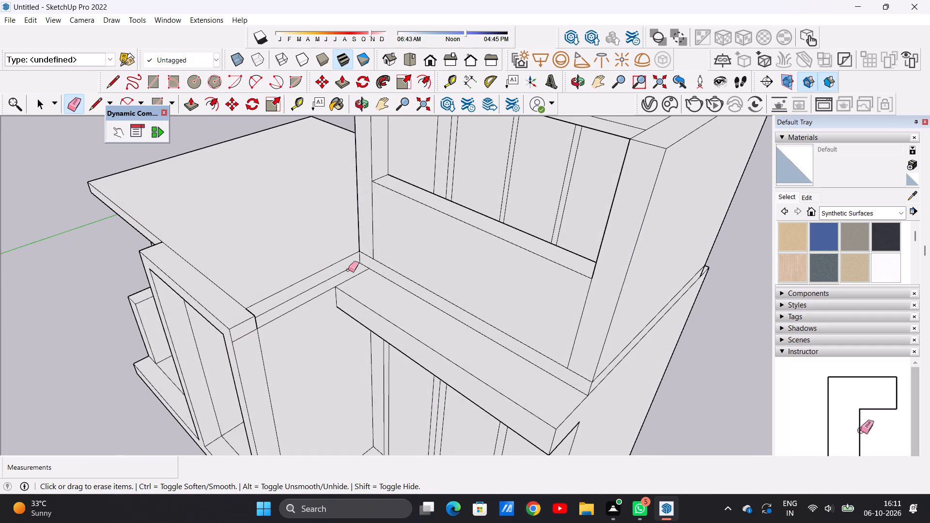
pyautogui.scroll(1, 360, 272)
pyautogui.scroll(-4, 362, 274)
pyautogui.moveTo(412, 322); pyautogui.dragTo(505, 342, button='middle')
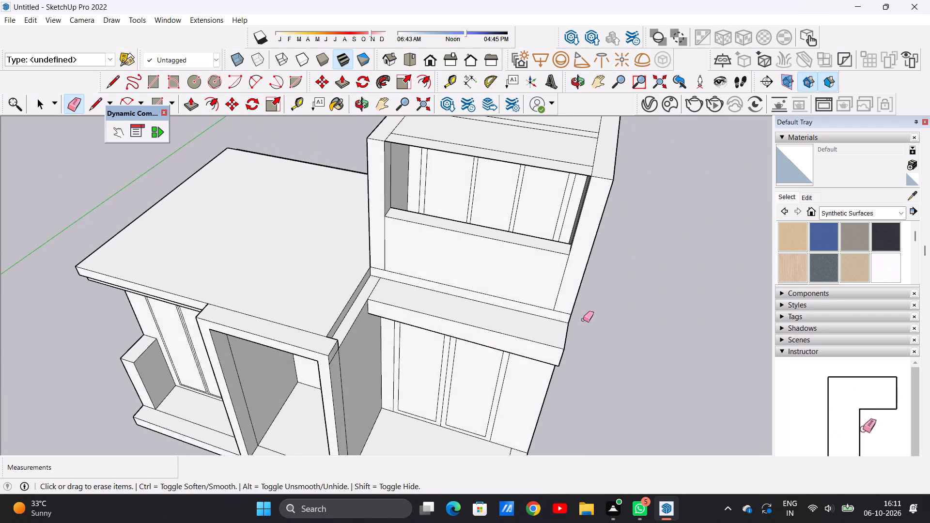
pyautogui.moveTo(537, 338); pyautogui.dragTo(471, 320, button='middle')
pyautogui.scroll(12, 519, 333)
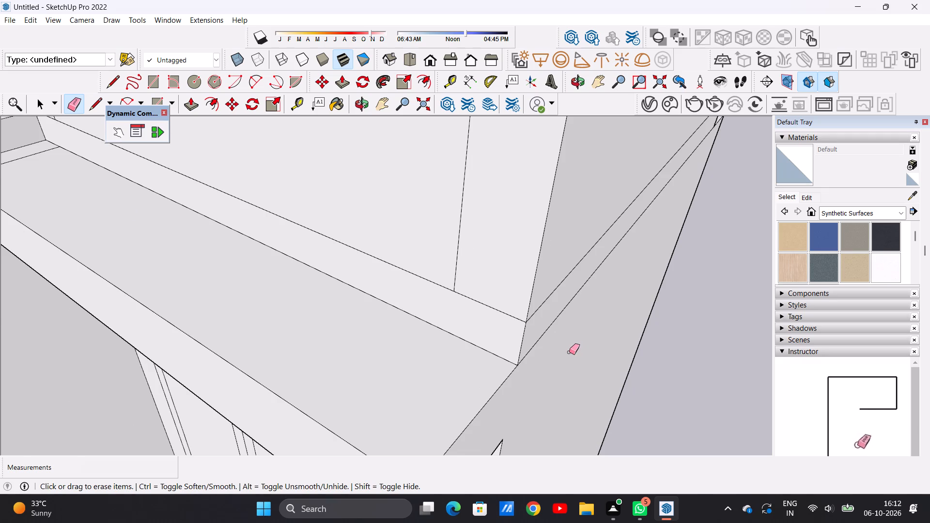
pyautogui.scroll(-18, 569, 352)
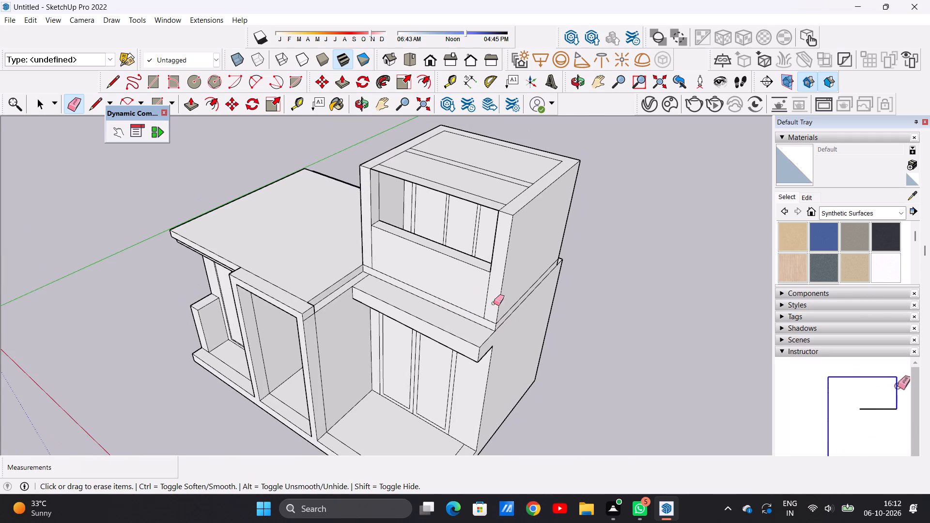
pyautogui.moveTo(499, 309); pyautogui.dragTo(166, 304, button='middle')
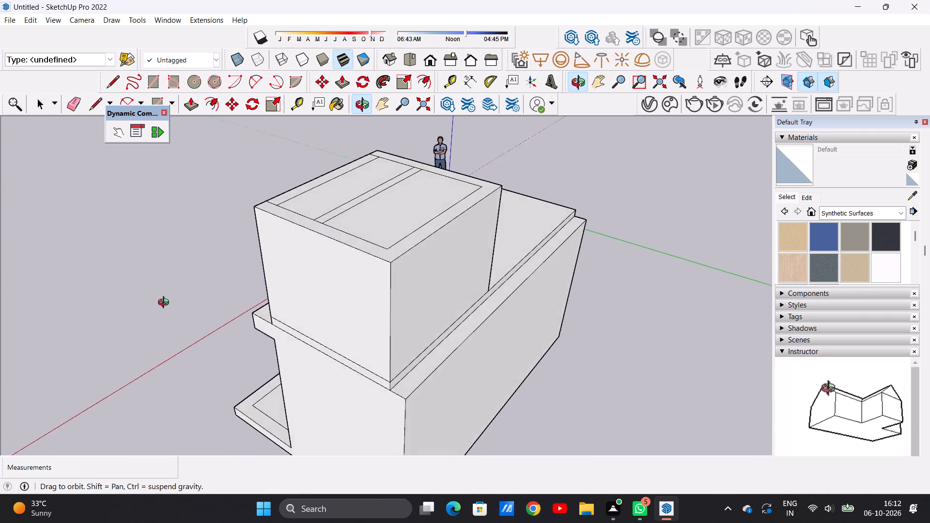
pyautogui.moveTo(166, 304); pyautogui.dragTo(257, 291, button='middle')
pyautogui.moveTo(258, 291); pyautogui.dragTo(316, 286, button='middle')
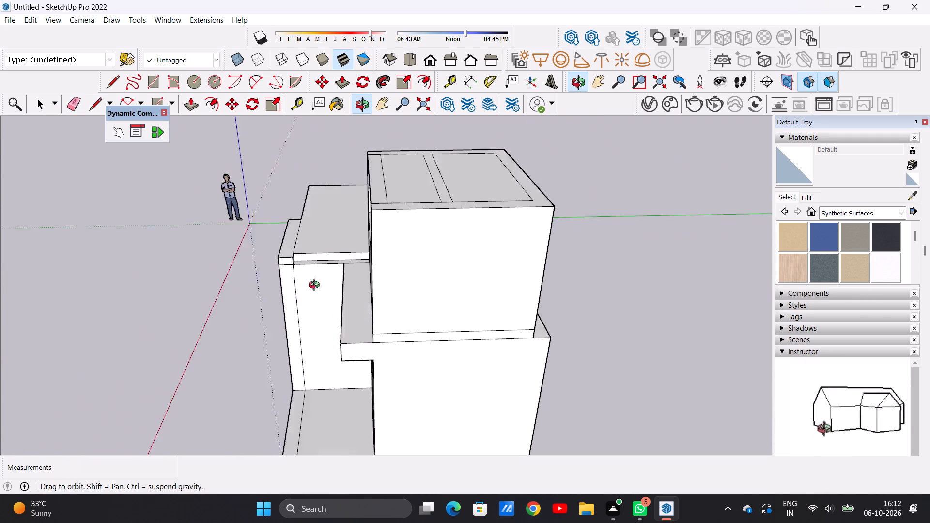
pyautogui.moveTo(316, 286); pyautogui.dragTo(365, 285, button='middle')
pyautogui.scroll(-4, 365, 284)
pyautogui.moveTo(550, 340); pyautogui.dragTo(382, 330, button='middle')
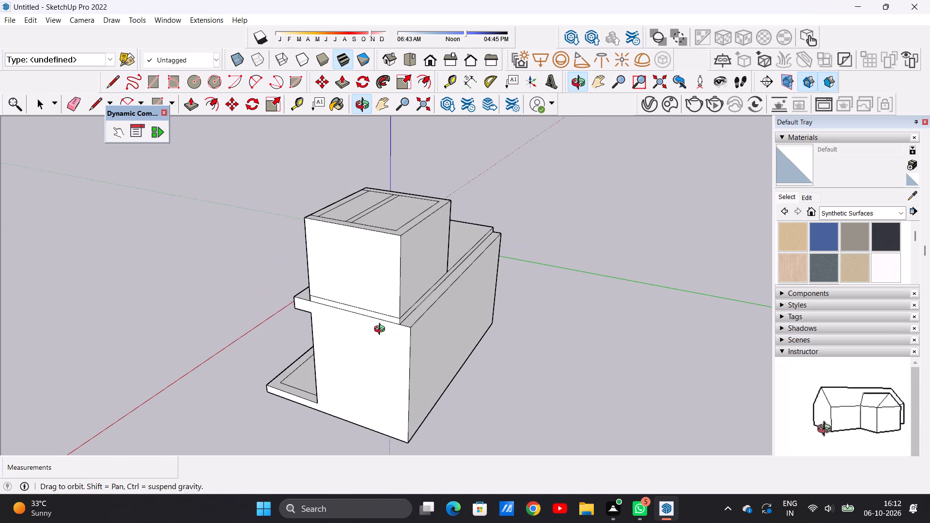
pyautogui.moveTo(382, 330); pyautogui.dragTo(382, 331, button='middle')
# Raise the rear wall's top ledge 6 1/16" to the top of the roof slab band.
pyautogui.scroll(13, 412, 283)
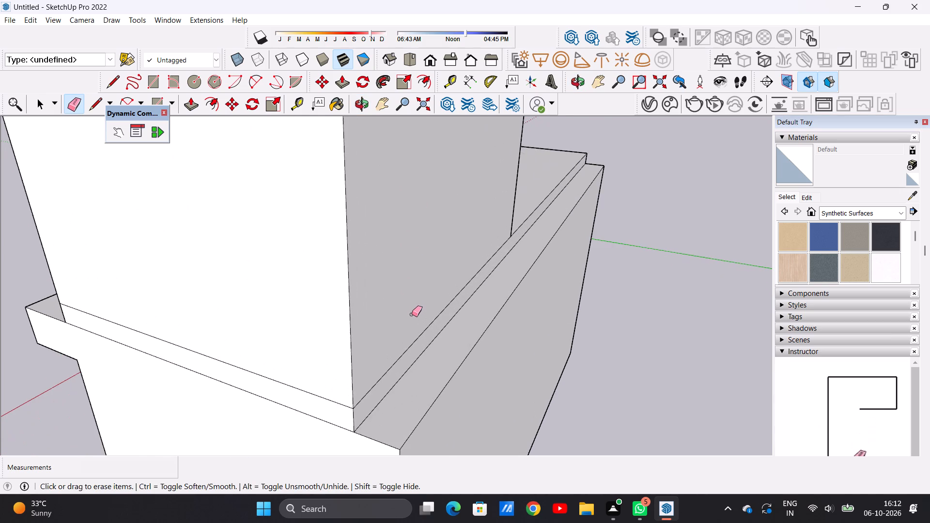
pyautogui.scroll(-7, 416, 287)
pyautogui.moveTo(422, 364); pyautogui.dragTo(419, 402, button='middle')
pyautogui.scroll(2, 404, 408)
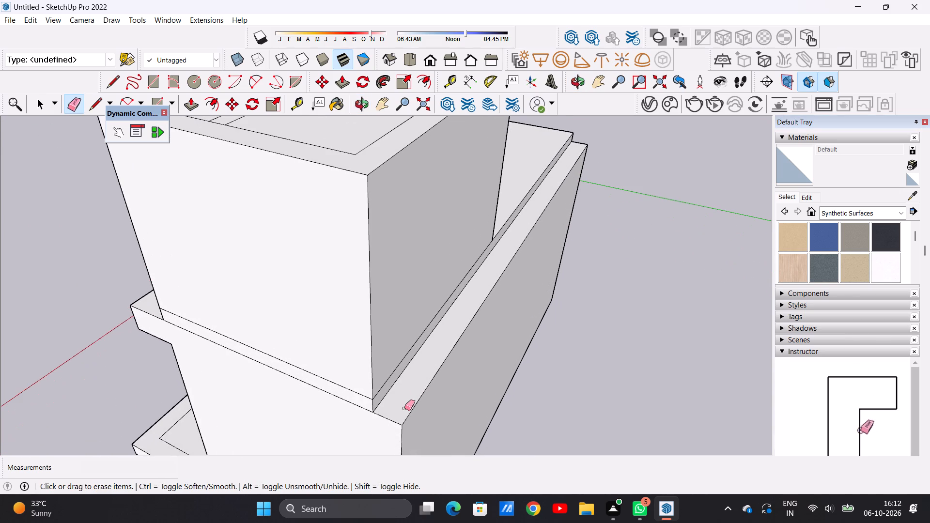
pyautogui.press('space')
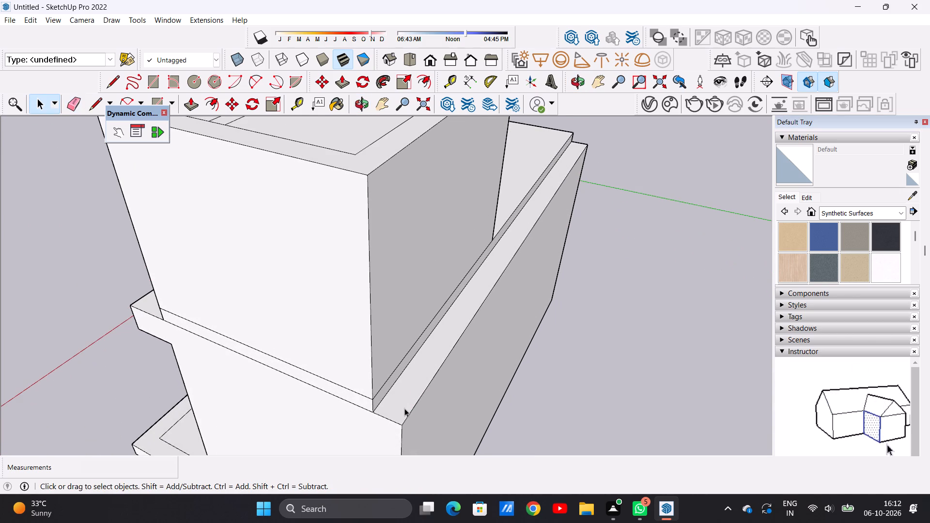
pyautogui.scroll(1, 404, 408)
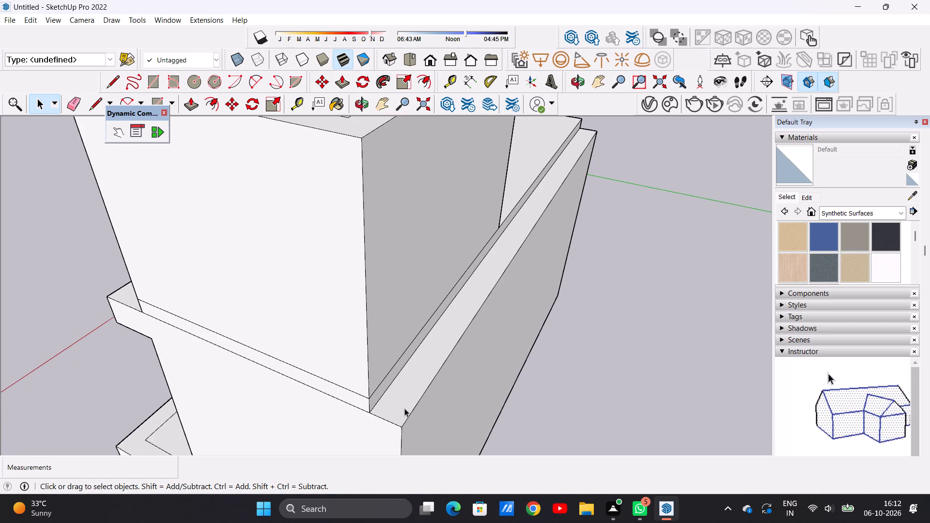
pyautogui.press('p')
pyautogui.click(394, 399)
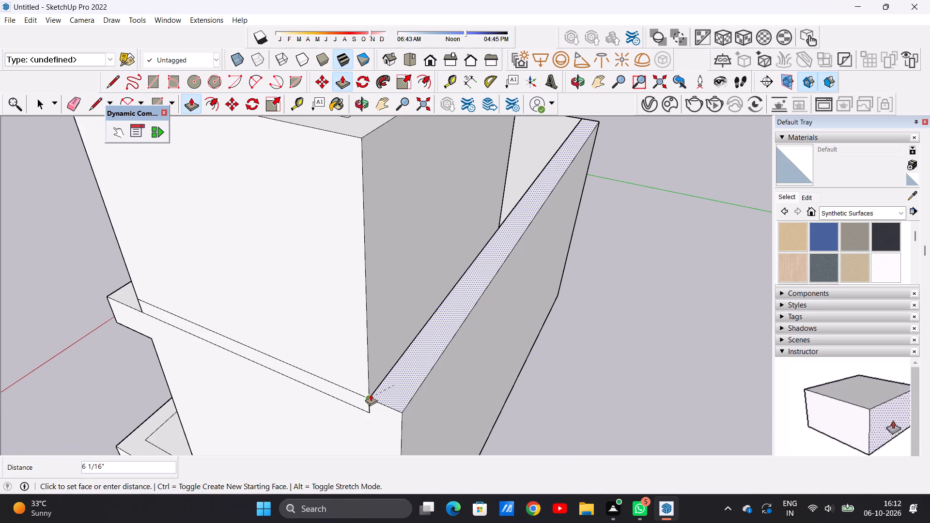
pyautogui.scroll(10, 371, 392)
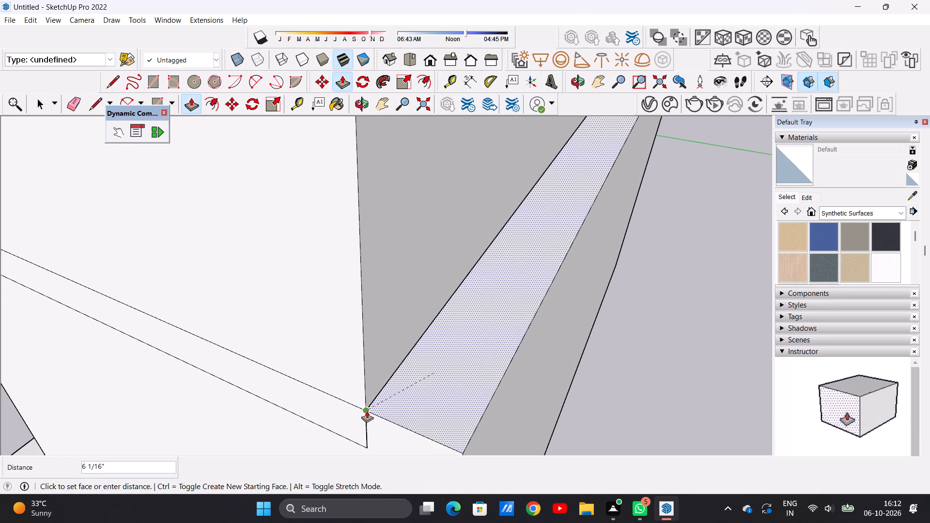
pyautogui.click(366, 406)
pyautogui.press('space')
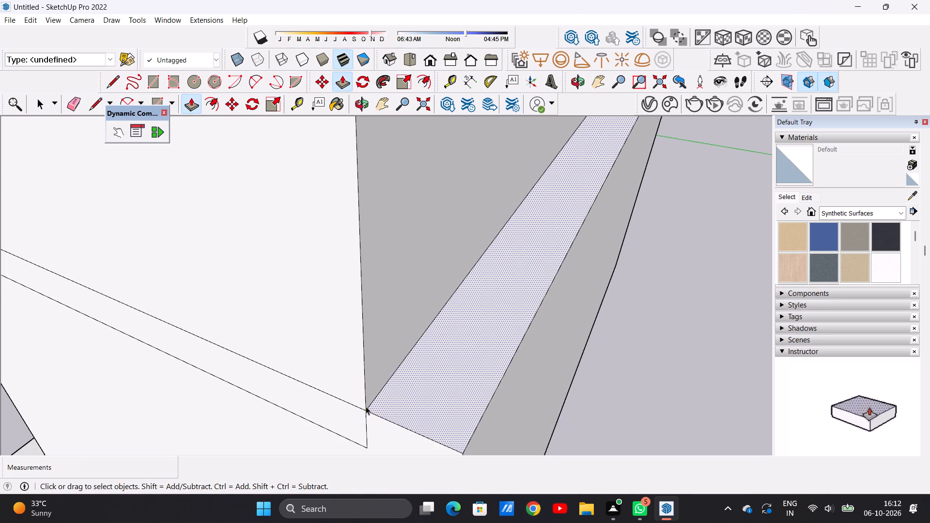
# Examine the raised rear ledge, the side wall, the front elevation and the roof slab's top from all around.
pyautogui.scroll(-20, 464, 396)
pyautogui.scroll(-1, 464, 396)
pyautogui.moveTo(462, 381); pyautogui.dragTo(472, 364, button='middle')
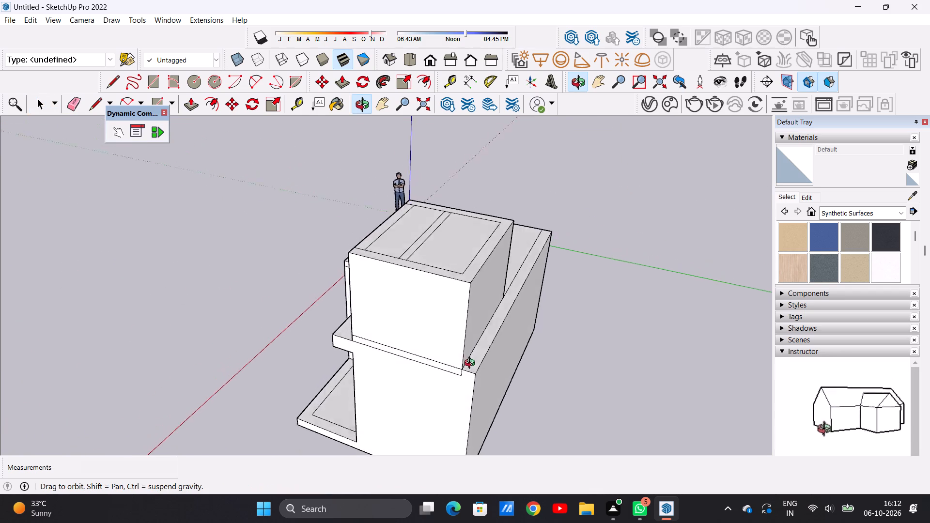
pyautogui.moveTo(472, 364); pyautogui.dragTo(484, 313, button='middle')
pyautogui.moveTo(425, 327); pyautogui.dragTo(537, 343, button='middle')
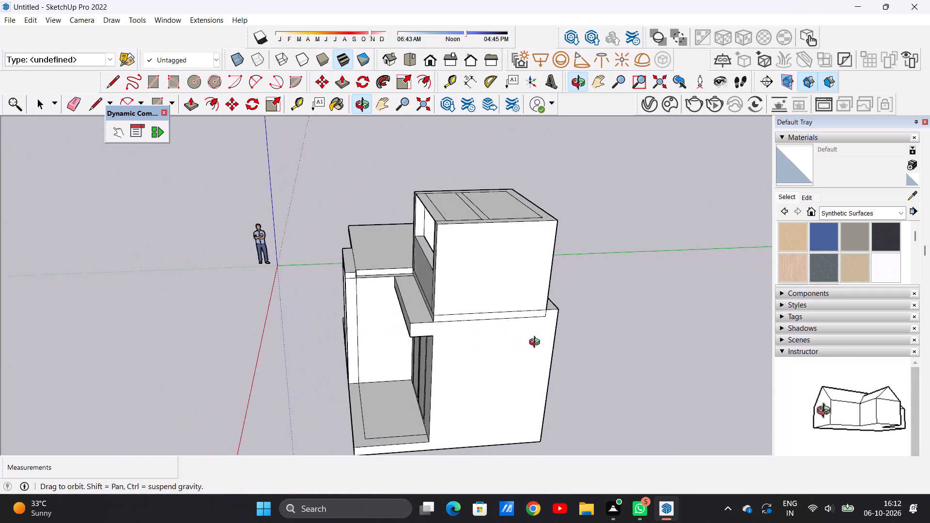
pyautogui.moveTo(537, 343); pyautogui.dragTo(539, 342, button='middle')
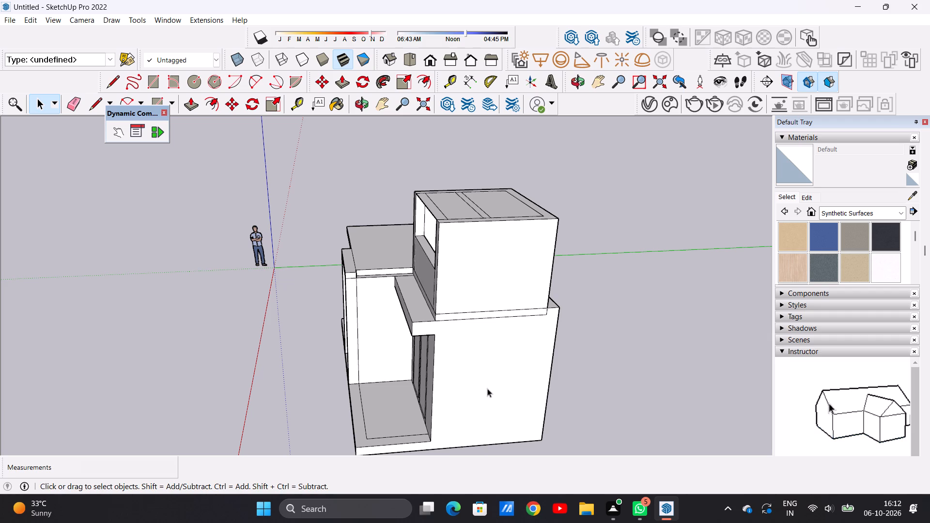
pyautogui.scroll(-4, 509, 340)
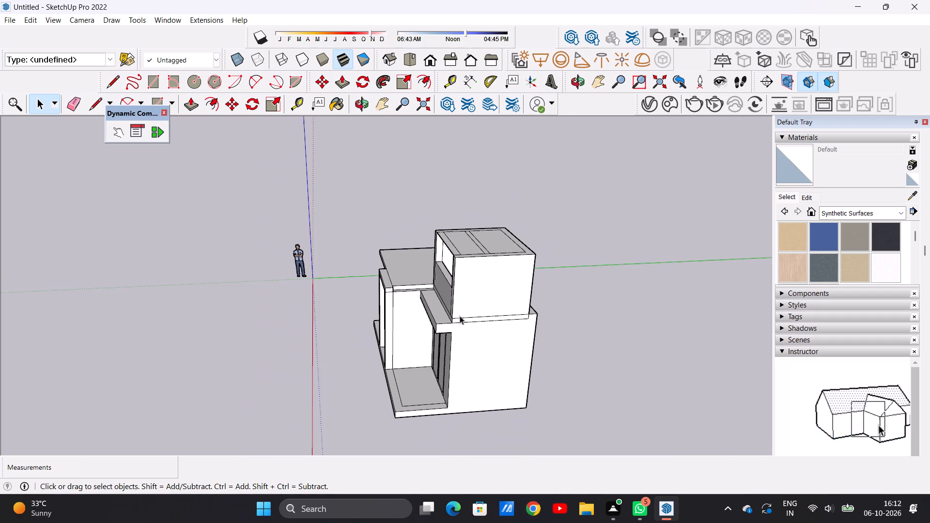
pyautogui.moveTo(446, 311); pyautogui.dragTo(574, 284, button='middle')
pyautogui.moveTo(359, 285); pyautogui.dragTo(555, 292, button='middle')
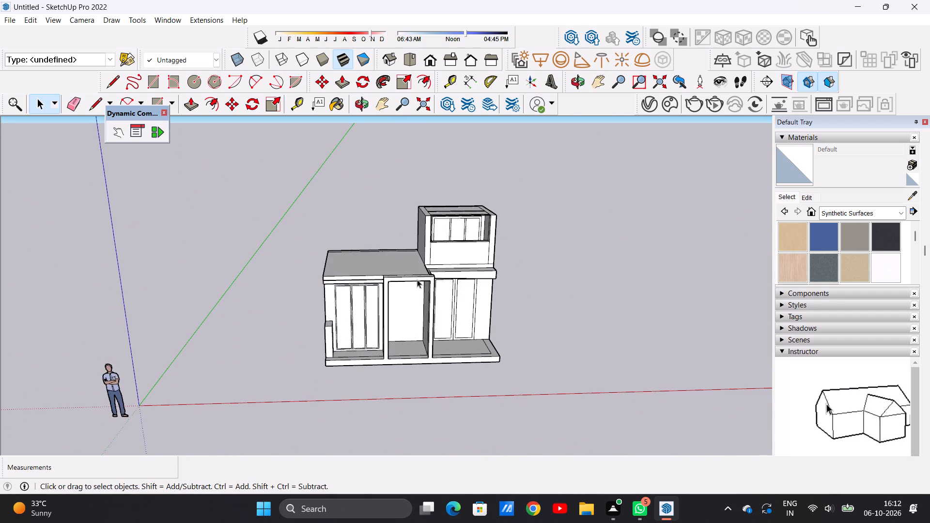
pyautogui.moveTo(409, 274); pyautogui.dragTo(412, 410, button='middle')
pyautogui.scroll(9, 378, 211)
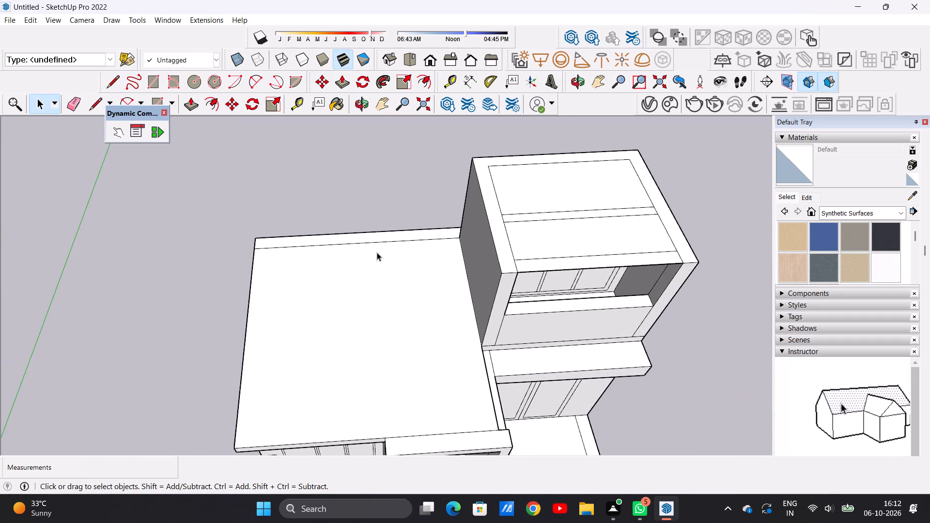
pyautogui.scroll(-16, 371, 269)
pyautogui.moveTo(405, 299); pyautogui.dragTo(395, 263, button='middle')
pyautogui.scroll(15, 391, 279)
pyautogui.scroll(4, 330, 313)
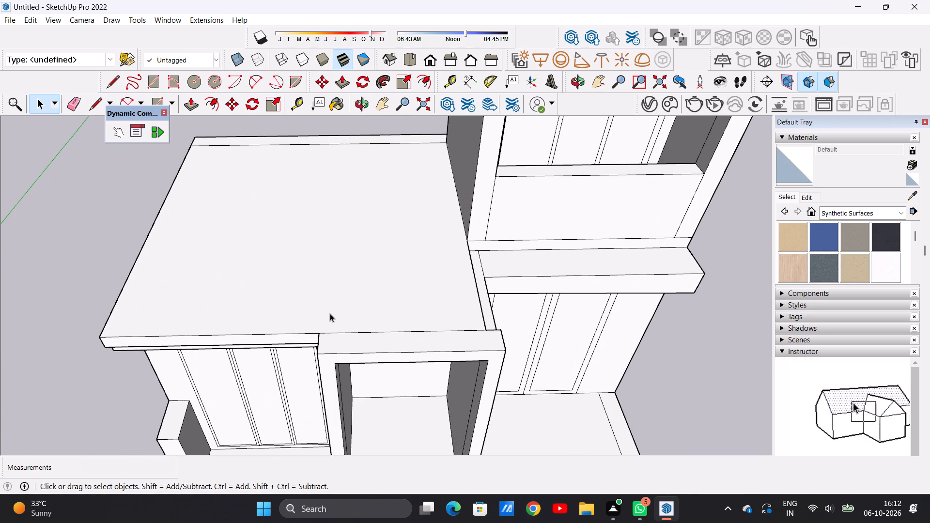
pyautogui.scroll(2, 330, 313)
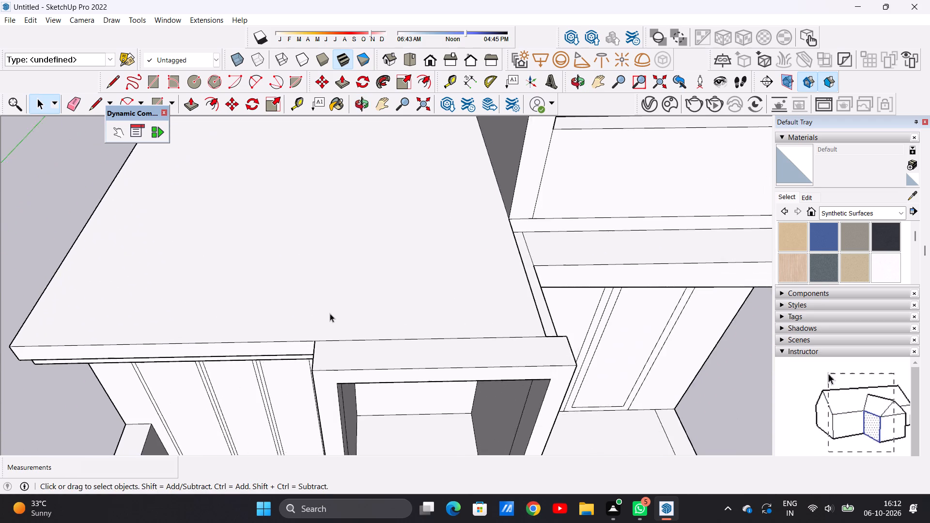
# Draw a line about 12' 6 7/16" across the lower roof from the door frame's inner top corner back to the rear ledge.
pyautogui.scroll(3, 330, 313)
pyautogui.scroll(-15, 330, 313)
pyautogui.scroll(5, 330, 313)
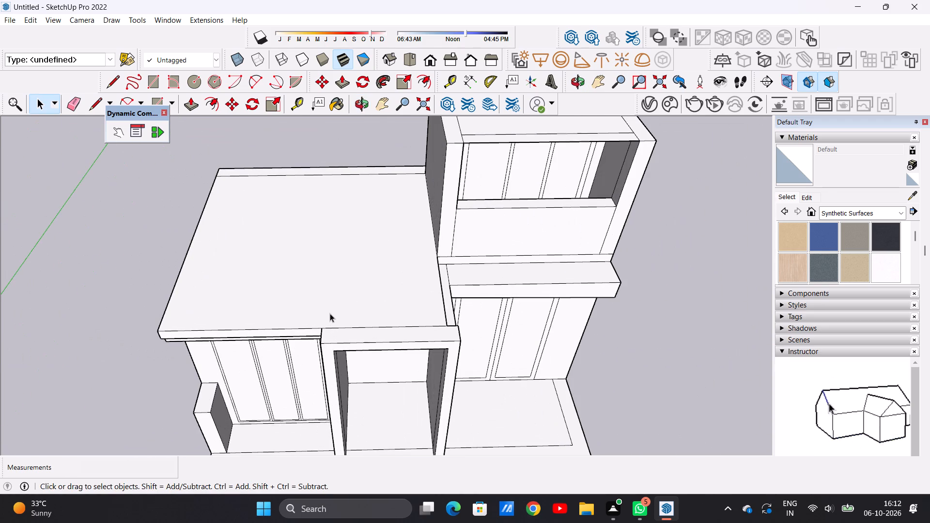
pyautogui.press('l')
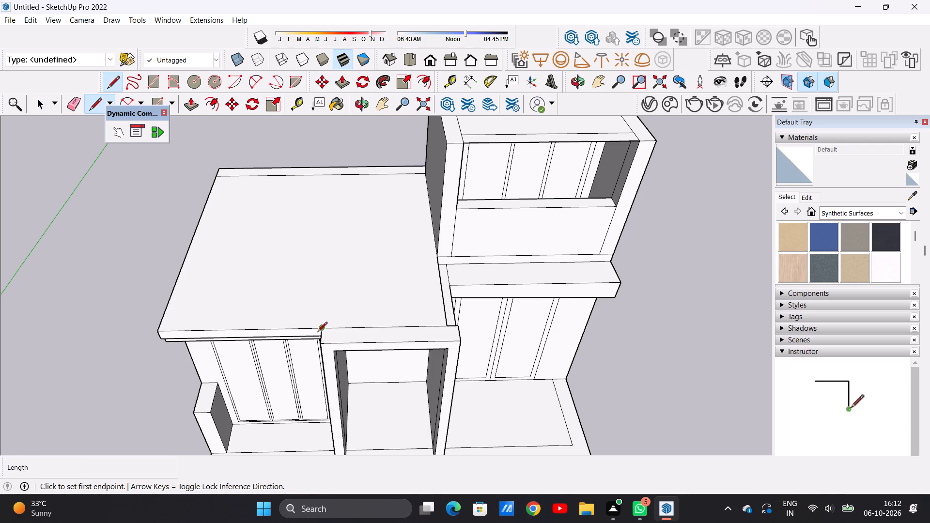
pyautogui.scroll(11, 317, 333)
pyautogui.click(333, 318)
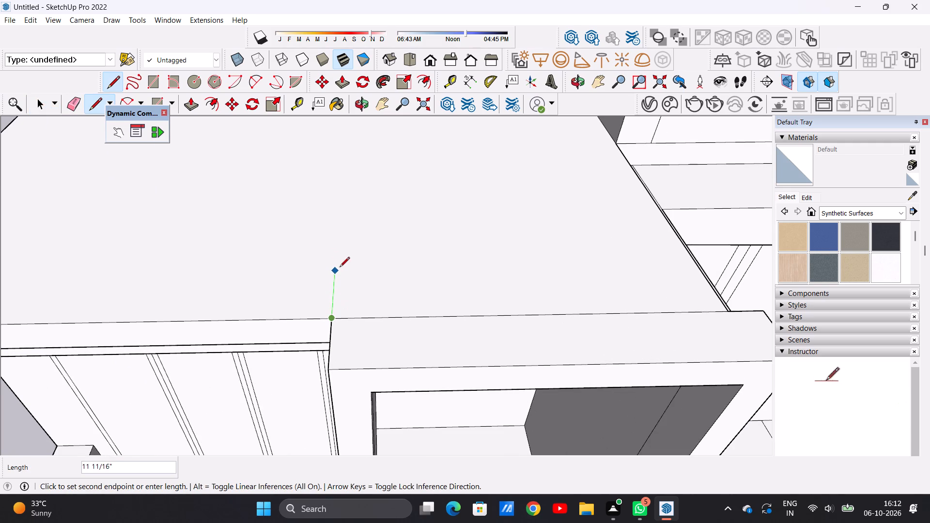
pyautogui.scroll(-8, 320, 283)
pyautogui.scroll(-8, 327, 240)
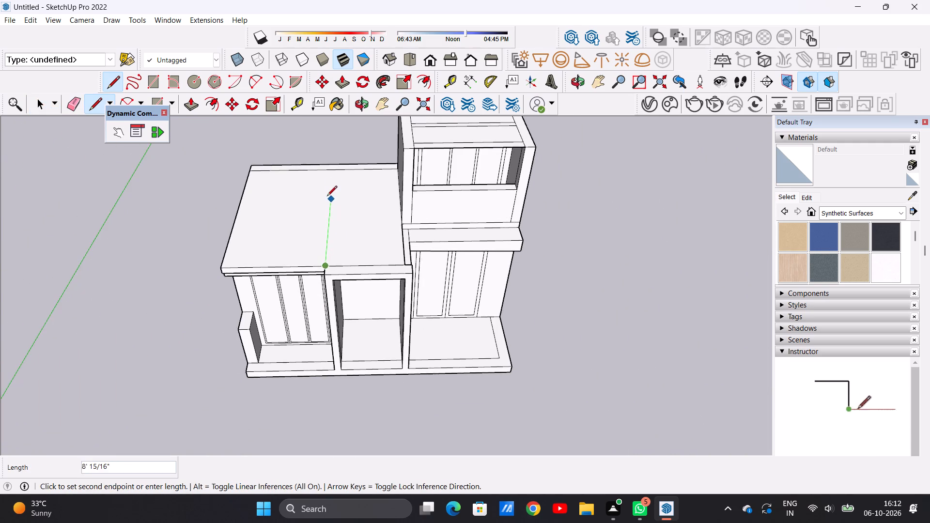
pyautogui.scroll(6, 334, 174)
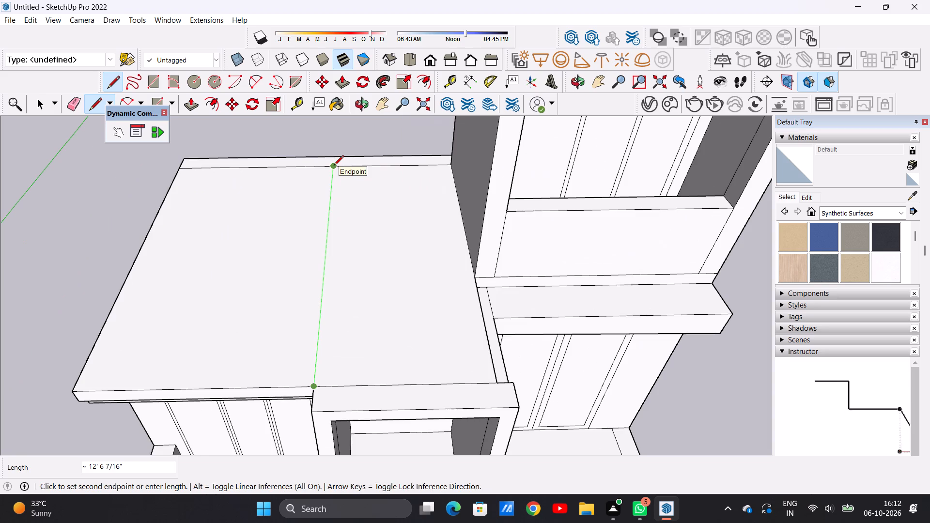
pyautogui.click(334, 166)
# Draw a second parallel line about 12' 6 7/16" from the door frame's top to the rear ledge, forming a narrow roof strip.
pyautogui.scroll(-5, 343, 218)
pyautogui.moveTo(326, 233); pyautogui.dragTo(511, 208, button='middle')
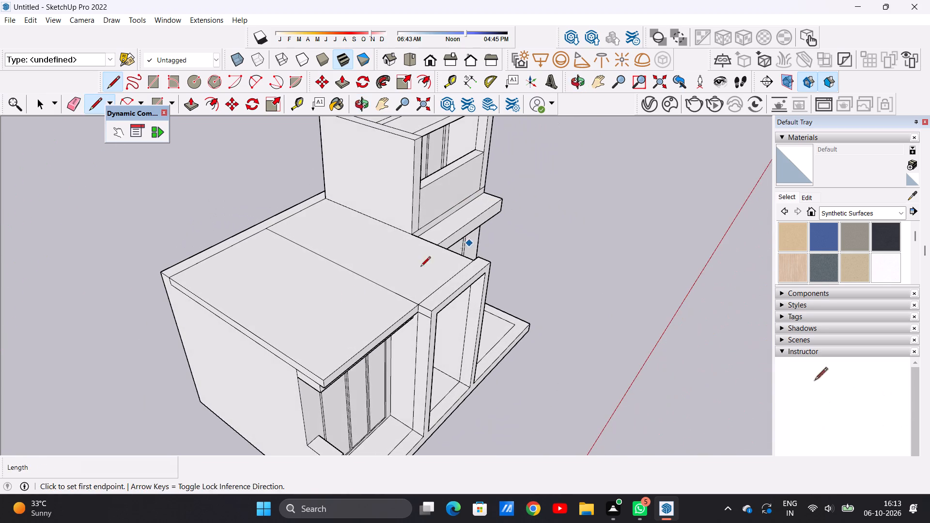
pyautogui.moveTo(296, 327); pyautogui.dragTo(370, 418, button='middle')
pyautogui.scroll(3, 440, 351)
pyautogui.scroll(-1, 441, 351)
pyautogui.scroll(2, 441, 351)
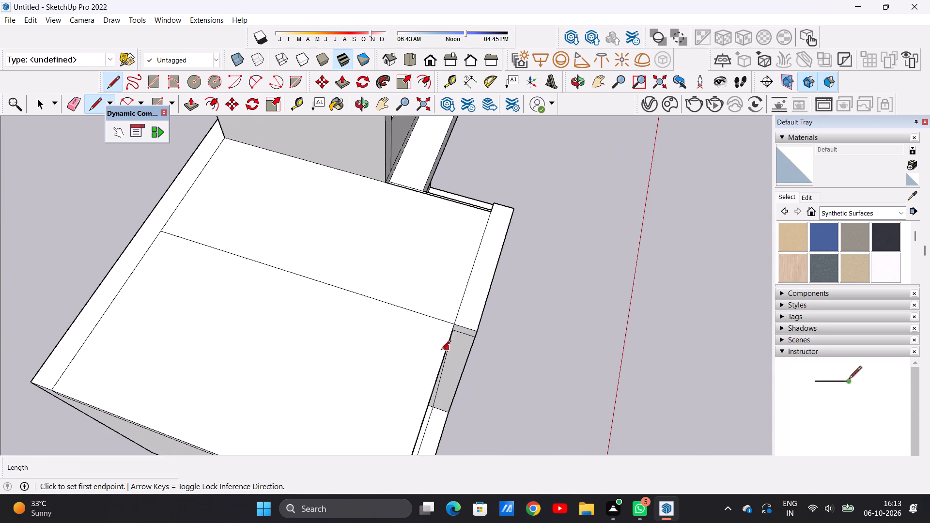
pyautogui.moveTo(427, 359); pyautogui.dragTo(274, 285, button='middle')
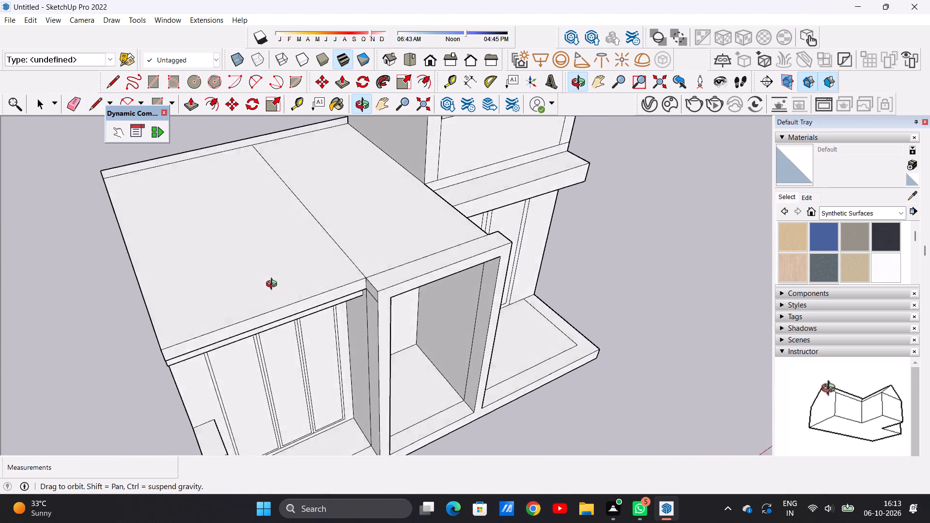
pyautogui.moveTo(274, 285); pyautogui.dragTo(207, 315, button='middle')
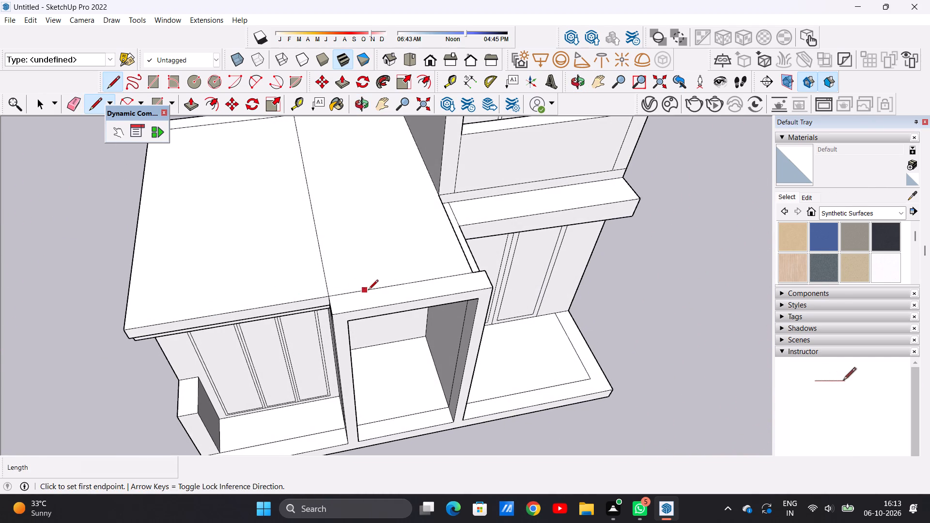
pyautogui.scroll(4, 344, 289)
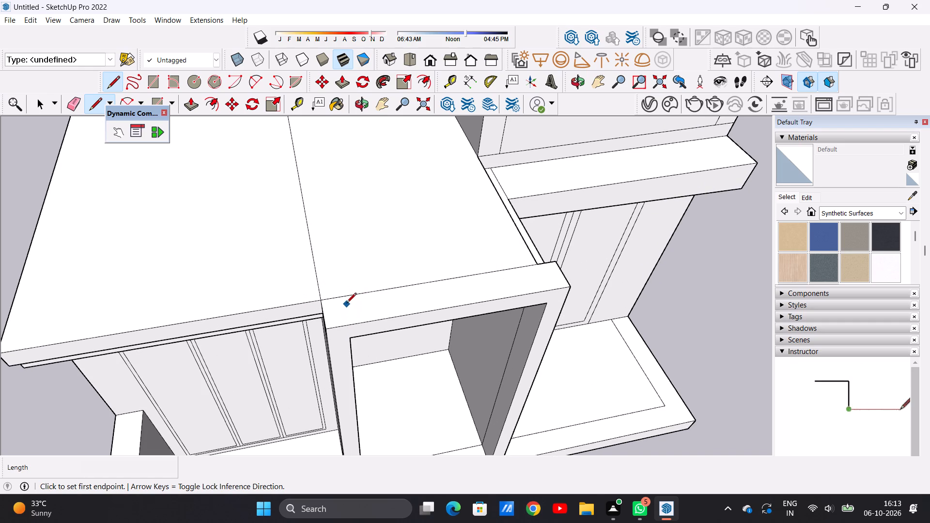
pyautogui.click(342, 295)
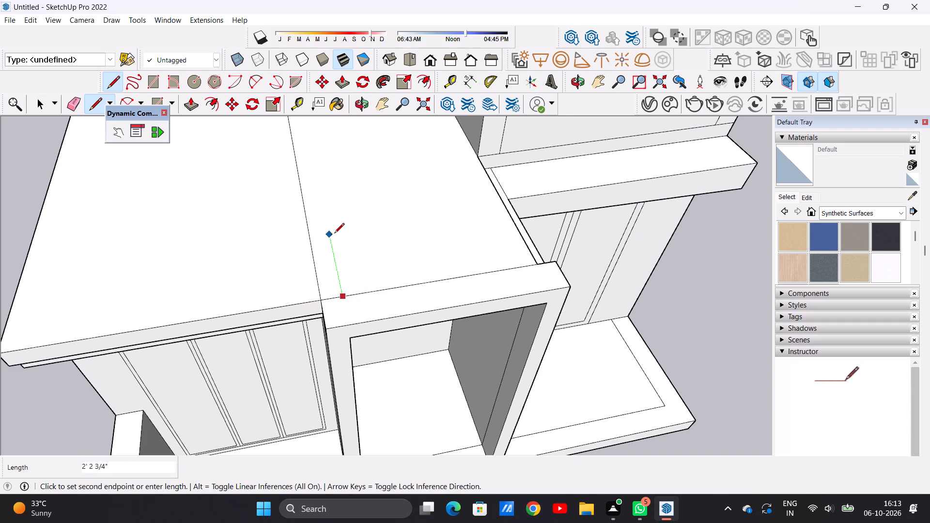
pyautogui.scroll(-10, 330, 237)
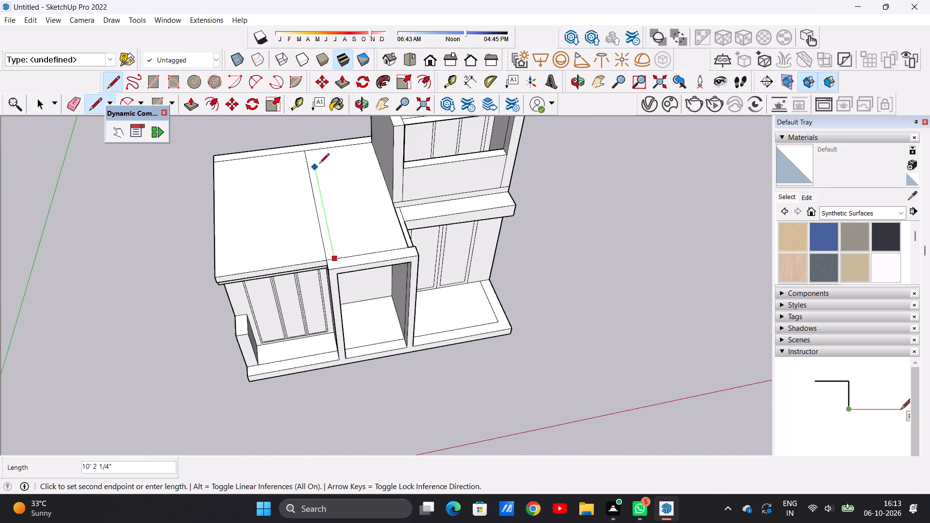
pyautogui.scroll(5, 317, 163)
pyautogui.scroll(-1, 316, 163)
pyautogui.scroll(3, 316, 163)
pyautogui.click(303, 138)
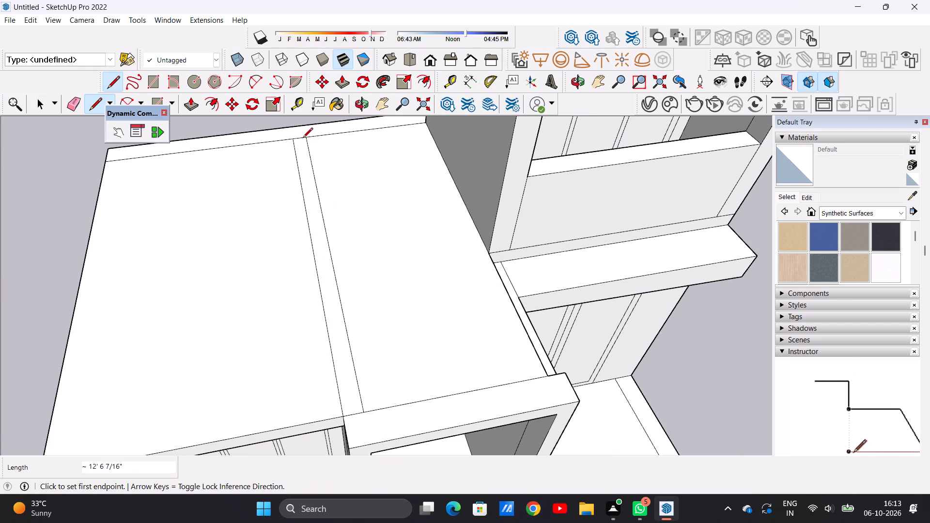
pyautogui.press('space')
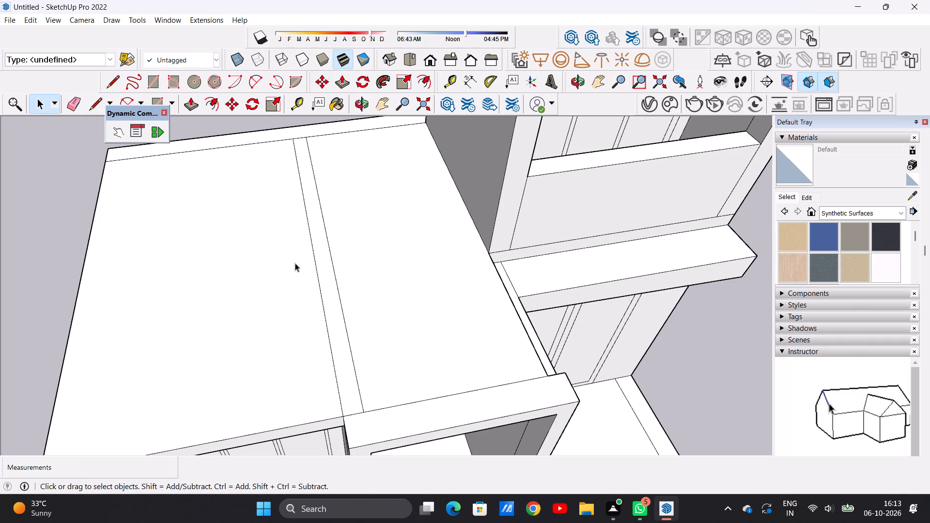
# Examine the lower roof's dividing strip, the rear ledge and the upper block's roof outline from all around.
pyautogui.scroll(-16, 332, 280)
pyautogui.moveTo(370, 326); pyautogui.dragTo(274, 221, button='middle')
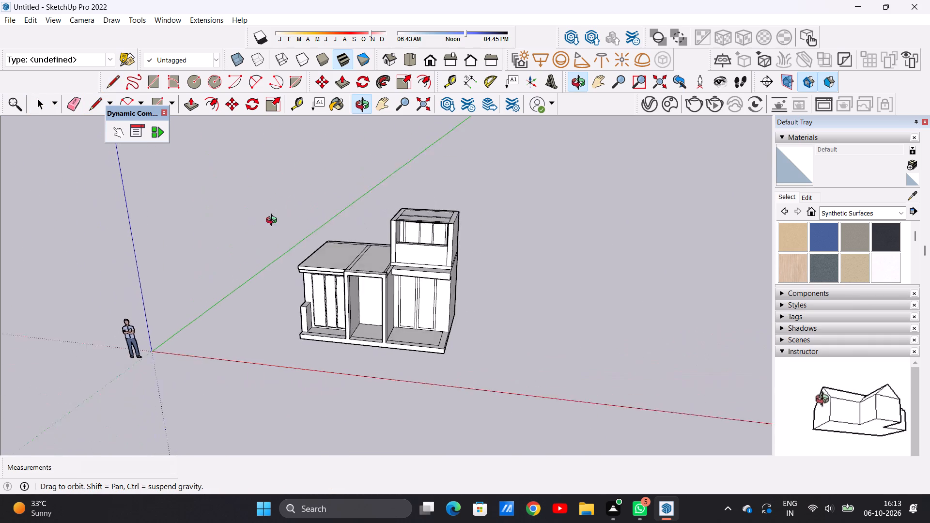
pyautogui.moveTo(274, 221); pyautogui.dragTo(506, 260, button='middle')
pyautogui.scroll(10, 369, 283)
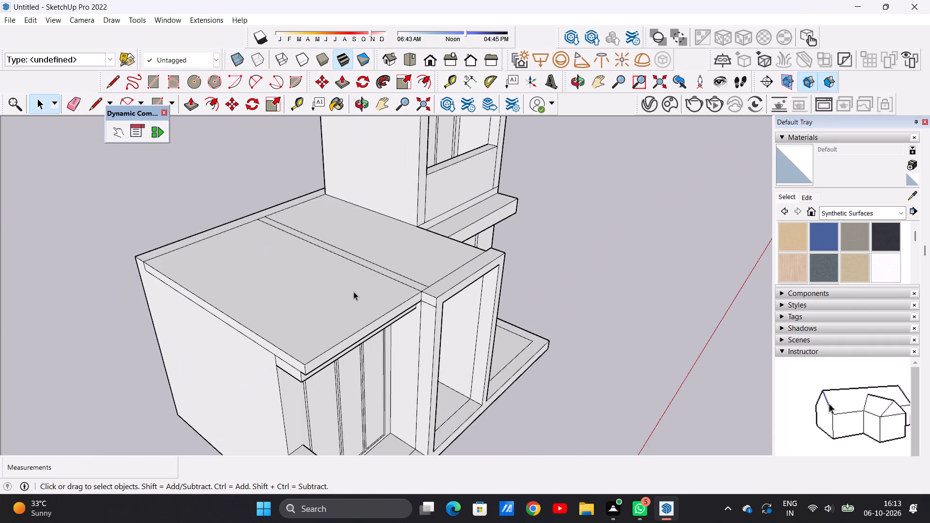
pyautogui.moveTo(352, 292); pyautogui.dragTo(329, 372, button='middle')
pyautogui.scroll(-11, 319, 276)
pyautogui.scroll(6, 305, 323)
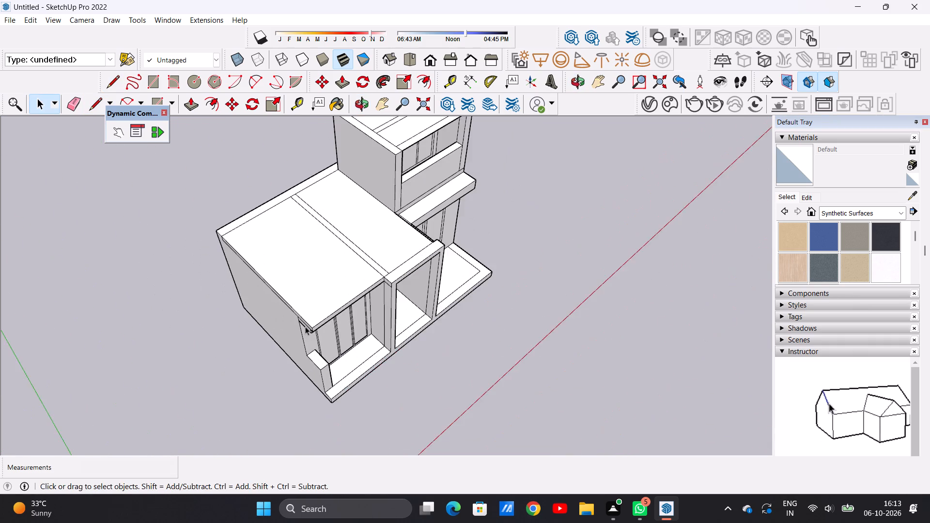
pyautogui.scroll(1, 305, 326)
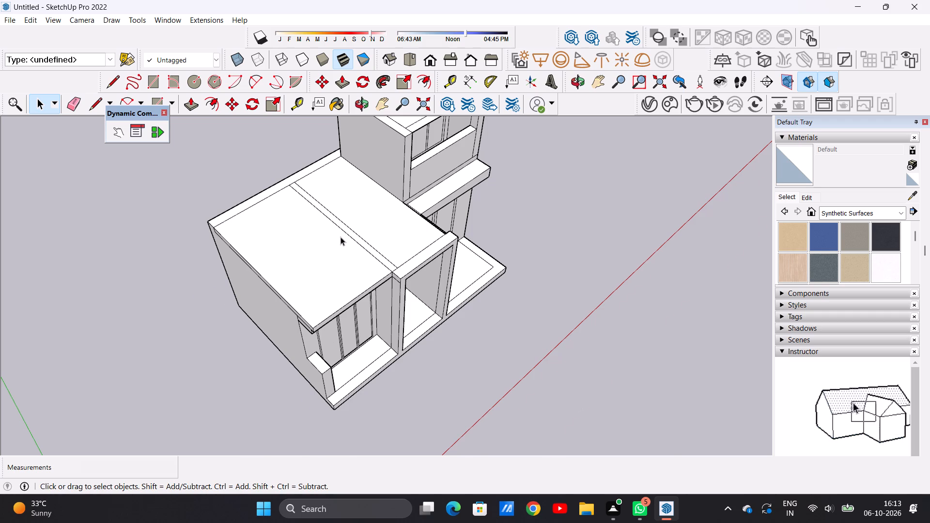
pyautogui.scroll(6, 341, 237)
pyautogui.scroll(-8, 345, 233)
pyautogui.moveTo(356, 245); pyautogui.dragTo(424, 275, button='middle')
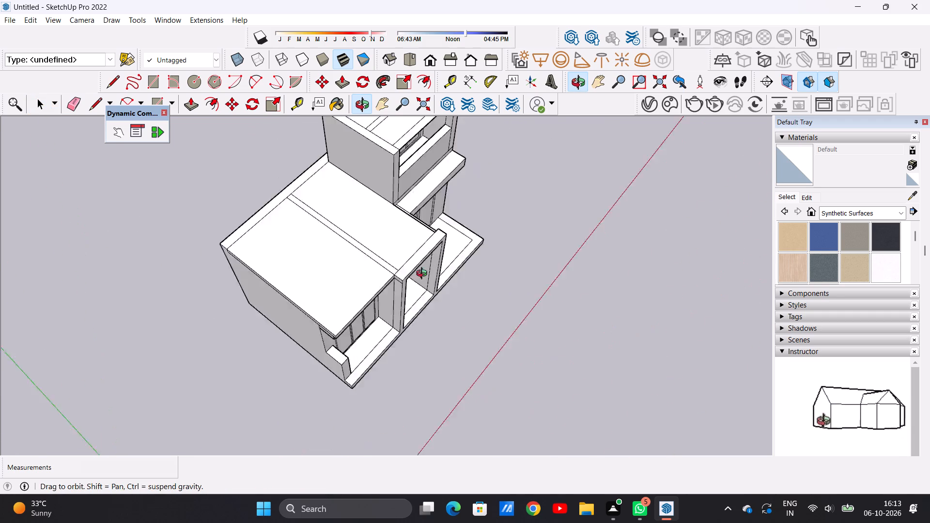
pyautogui.moveTo(424, 275); pyautogui.dragTo(567, 271, button='middle')
pyautogui.scroll(-3, 359, 250)
pyautogui.moveTo(279, 271); pyautogui.dragTo(368, 217, button='middle')
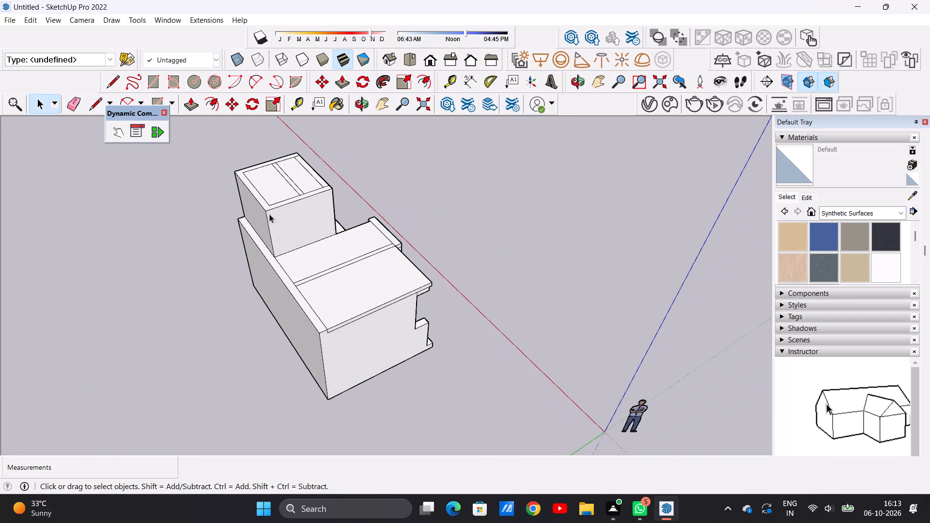
pyautogui.scroll(6, 257, 212)
pyautogui.moveTo(251, 238); pyautogui.dragTo(288, 221, button='middle')
pyautogui.scroll(4, 279, 229)
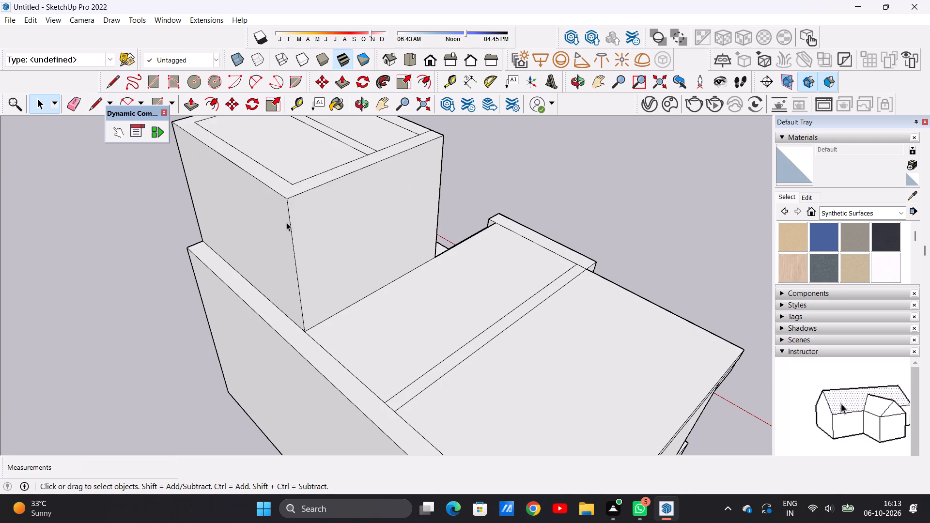
pyautogui.scroll(-5, 286, 222)
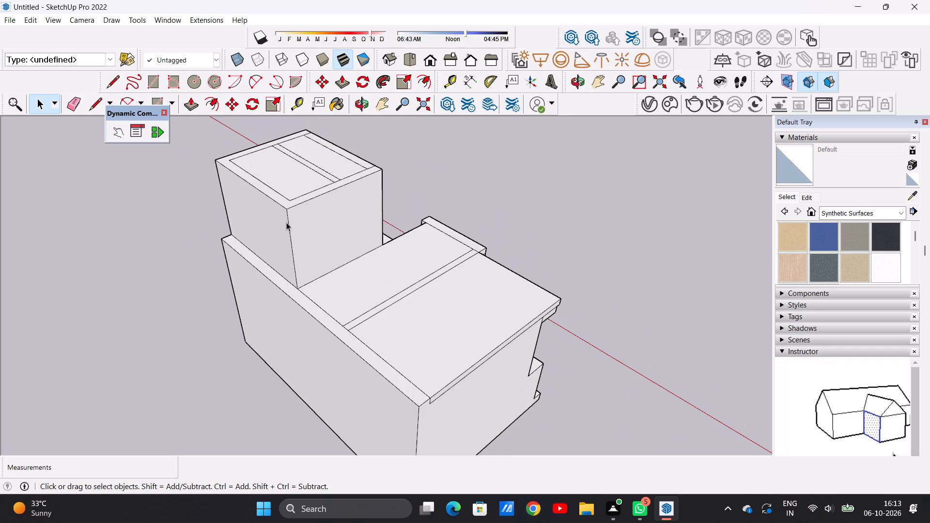
pyautogui.scroll(-5, 286, 222)
pyautogui.moveTo(401, 298); pyautogui.dragTo(53, 260, button='middle')
pyautogui.moveTo(364, 259); pyautogui.dragTo(217, 310, button='middle')
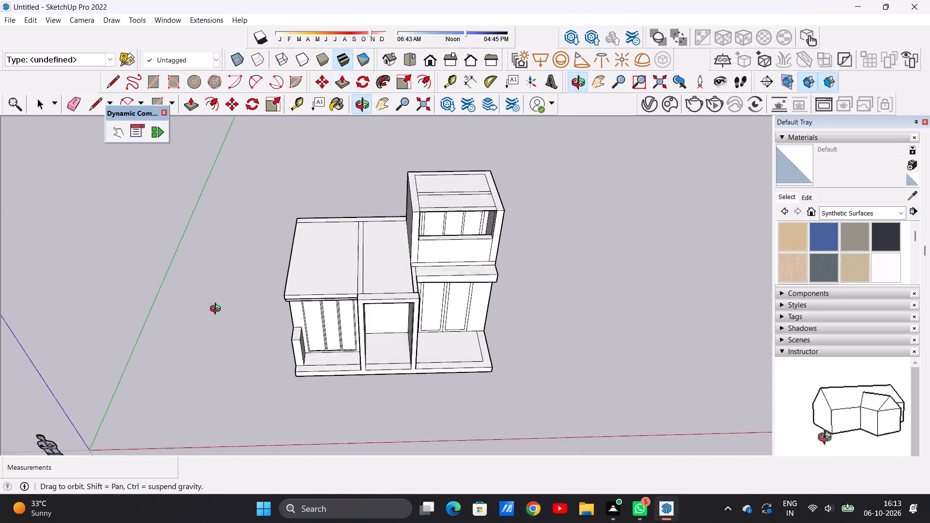
pyautogui.moveTo(217, 310); pyautogui.dragTo(242, 332, button='middle')
pyautogui.moveTo(329, 307); pyautogui.dragTo(307, 308, button='middle')
pyautogui.scroll(1, 299, 281)
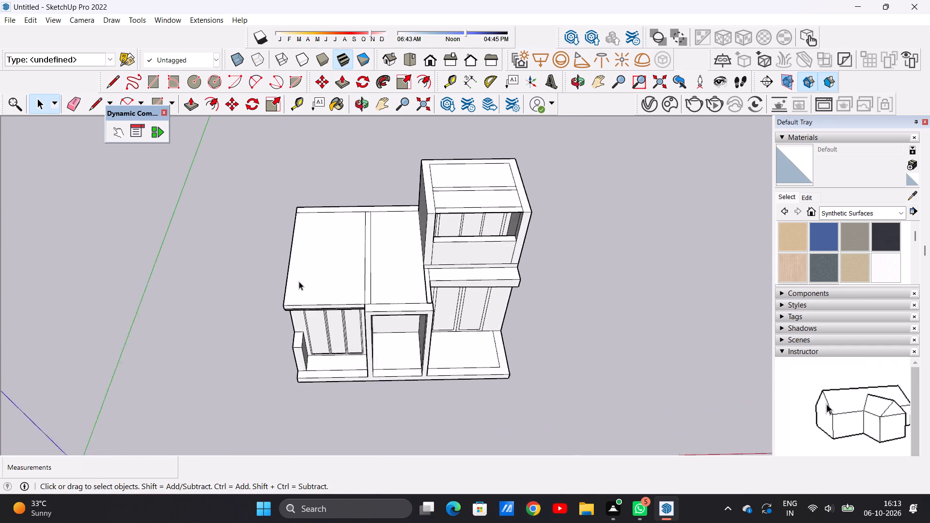
pyautogui.scroll(2, 299, 281)
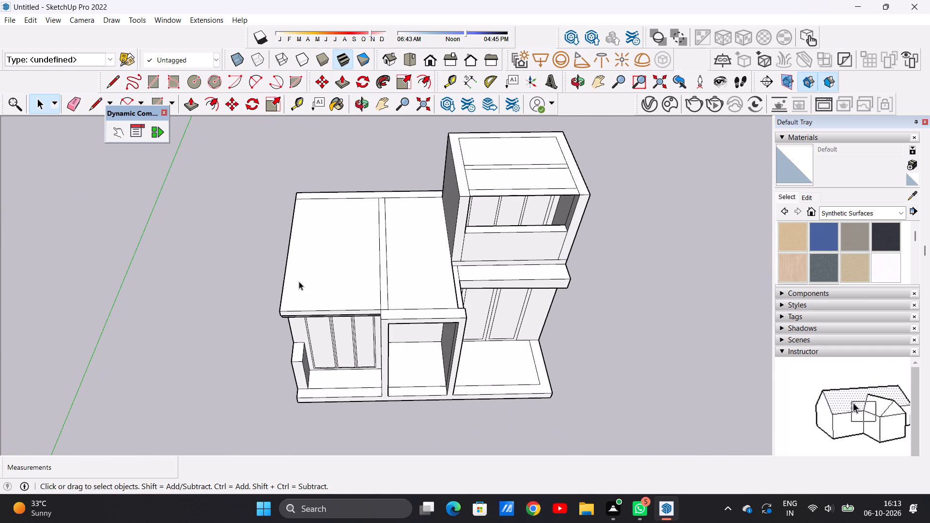
# Draw a line about 12' 6 7/16" along the lower roof's outer side, from the rear ledge to the front edge.
pyautogui.press('l')
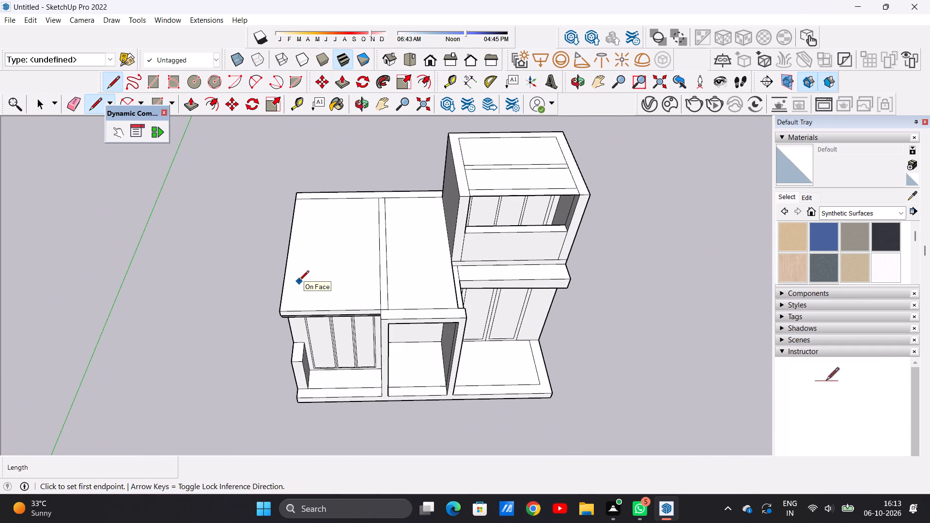
pyautogui.scroll(5, 310, 211)
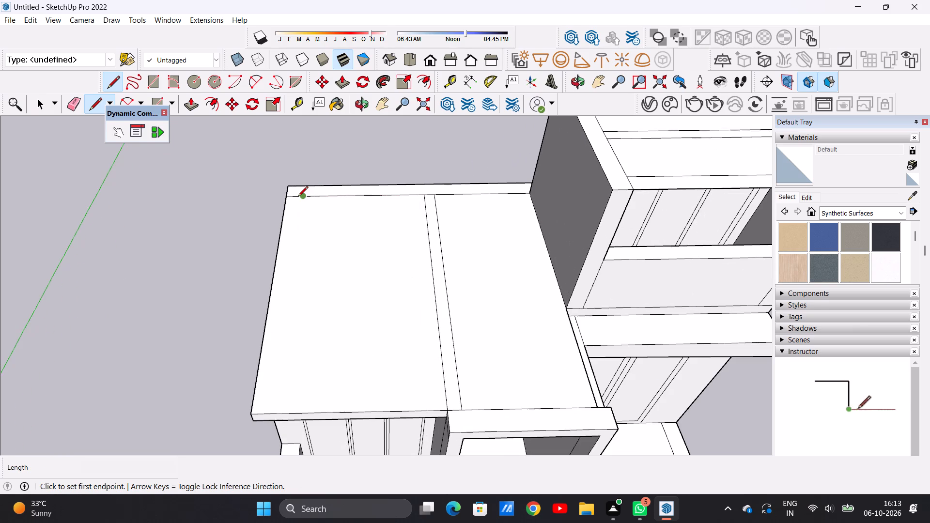
pyautogui.click(299, 198)
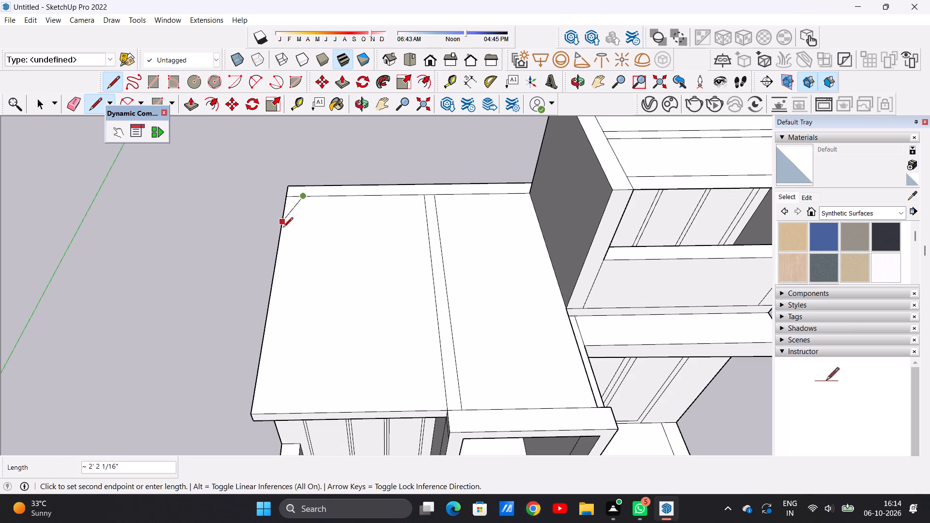
pyautogui.click(274, 414)
pyautogui.press('space')
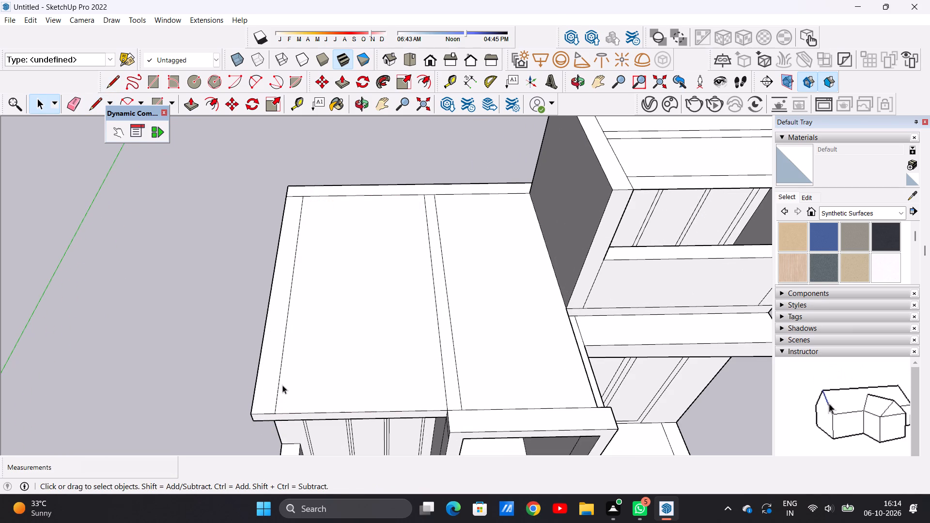
# Examine the lower roof's side and middle strips and its front edge from the front and from above.
pyautogui.scroll(-8, 303, 371)
pyautogui.moveTo(347, 405); pyautogui.dragTo(359, 247, button='middle')
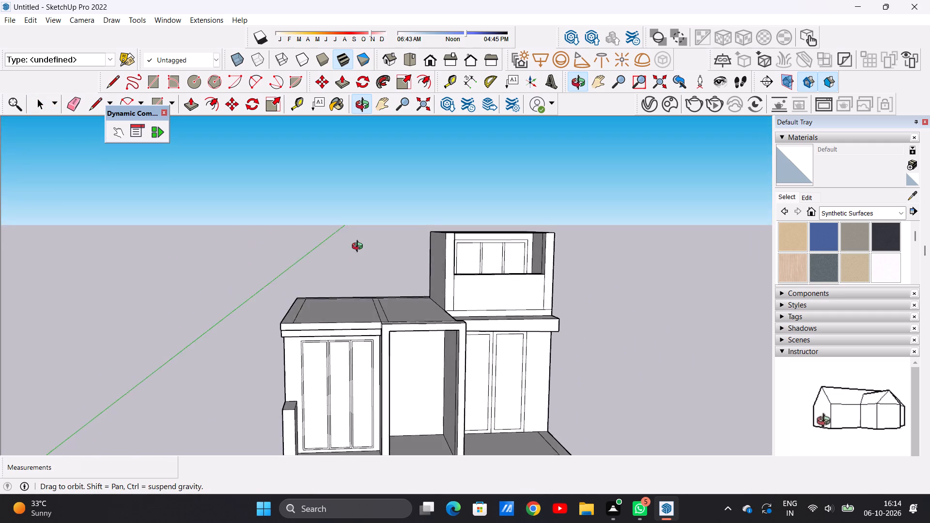
pyautogui.moveTo(359, 247); pyautogui.dragTo(352, 388, button='middle')
pyautogui.scroll(-4, 368, 327)
pyautogui.moveTo(363, 326); pyautogui.dragTo(360, 353, button='middle')
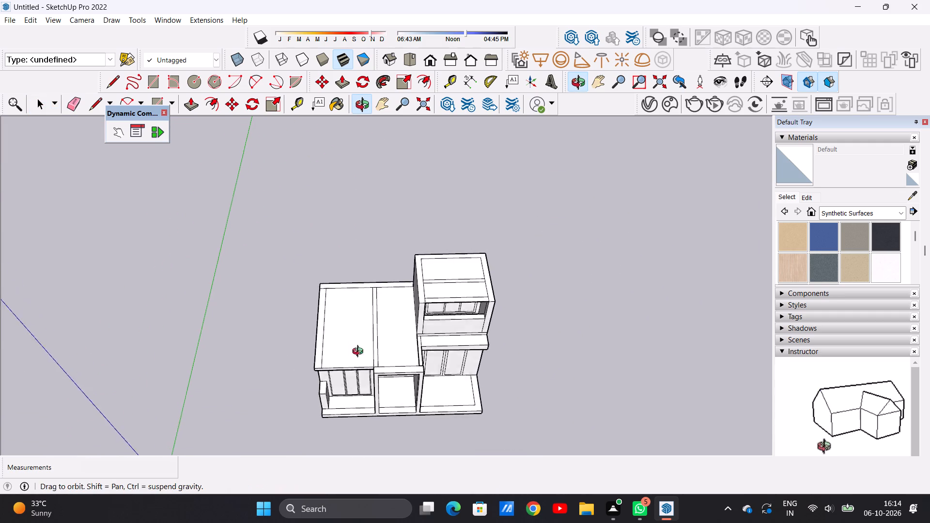
pyautogui.moveTo(360, 353); pyautogui.dragTo(357, 371, button='middle')
pyautogui.scroll(5, 357, 371)
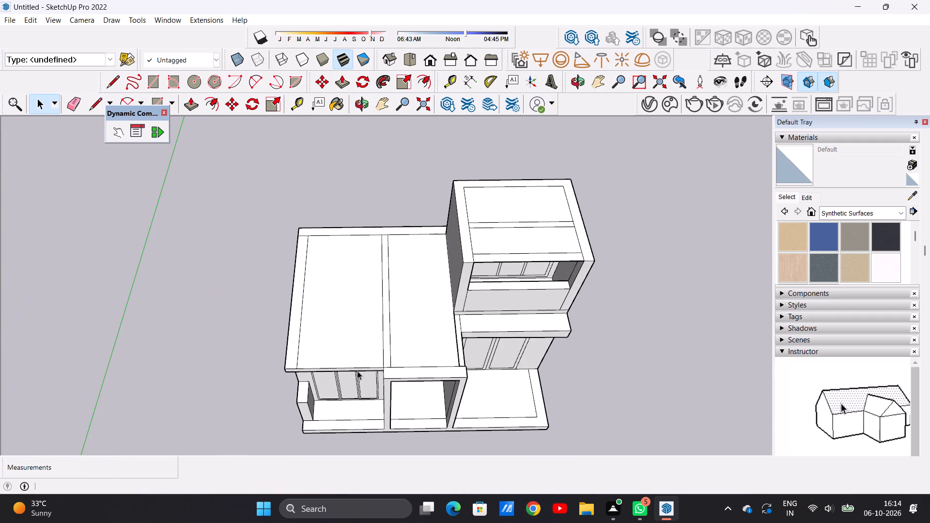
pyautogui.scroll(-2, 370, 290)
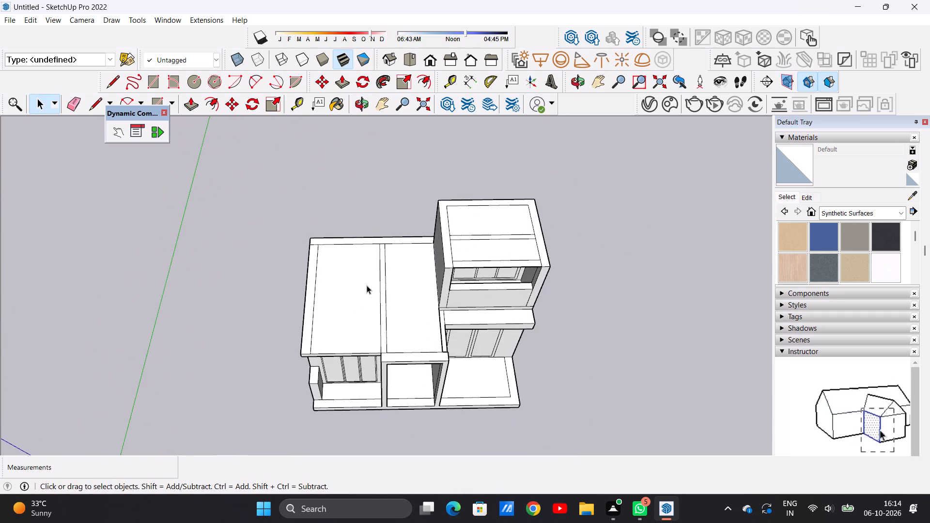
pyautogui.moveTo(346, 309); pyautogui.dragTo(346, 376, button='middle')
pyautogui.scroll(1, 346, 376)
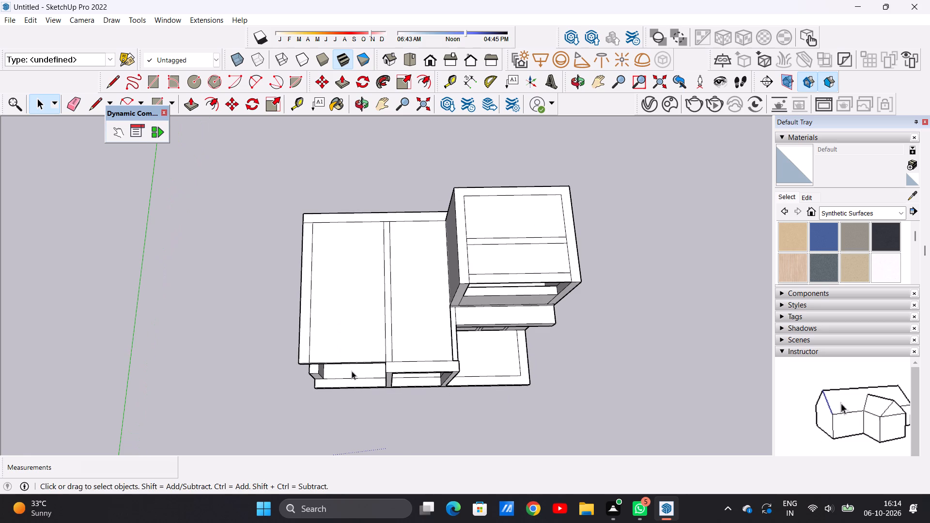
pyautogui.scroll(5, 360, 362)
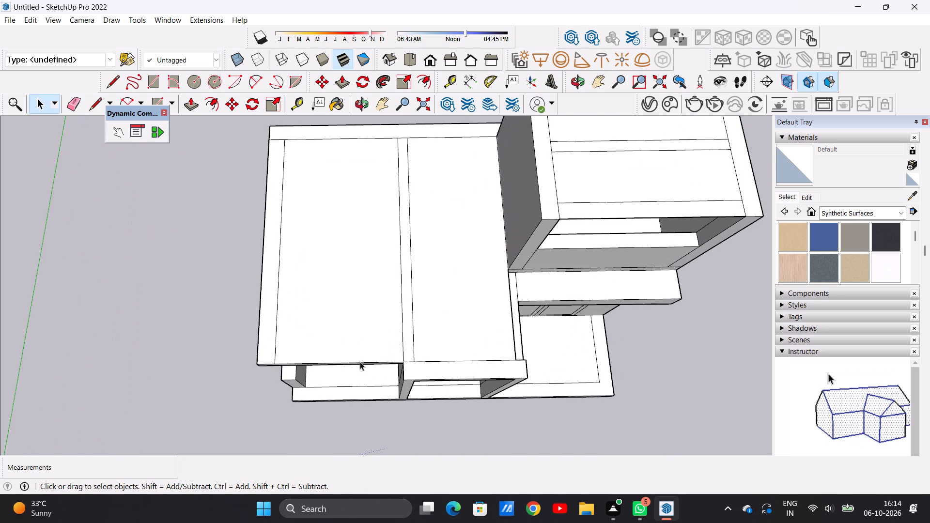
# Examine the lower roof's side and middle strips, its front edge and the rear ledge from above and all around.
pyautogui.scroll(-3, 363, 318)
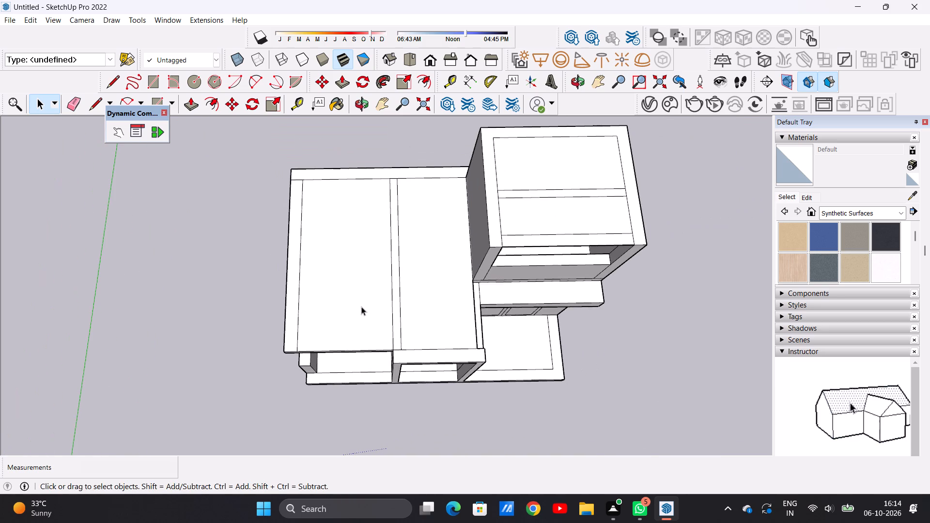
pyautogui.scroll(4, 348, 351)
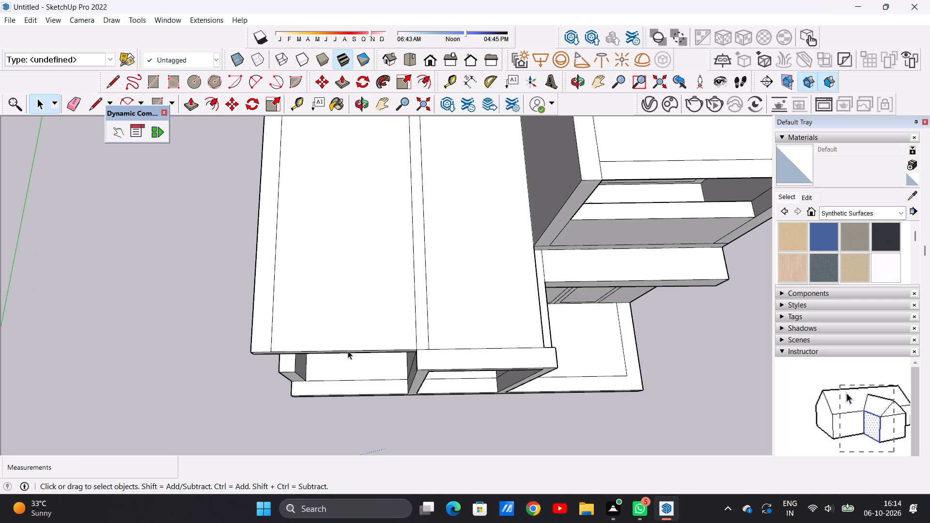
pyautogui.scroll(-4, 323, 320)
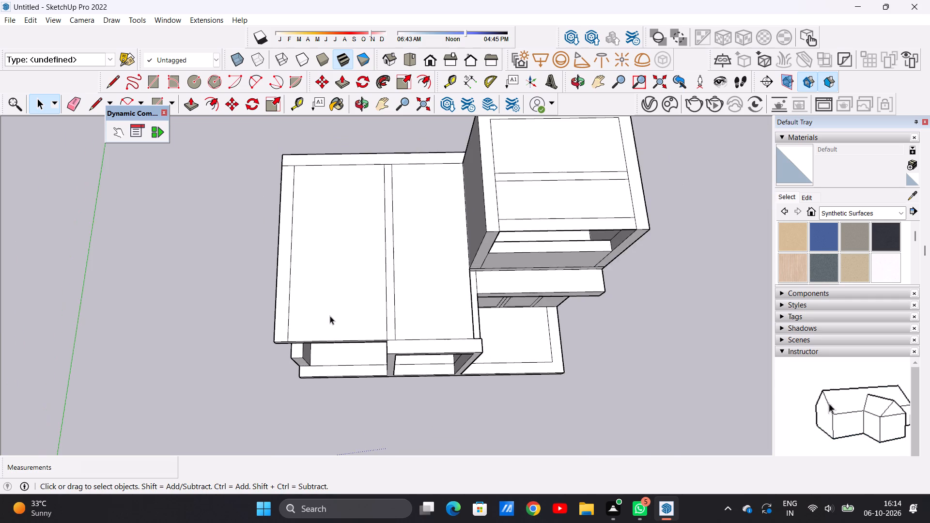
pyautogui.moveTo(351, 347); pyautogui.dragTo(369, 221, button='middle')
pyautogui.scroll(-1, 367, 224)
pyautogui.moveTo(374, 342); pyautogui.dragTo(381, 277, button='middle')
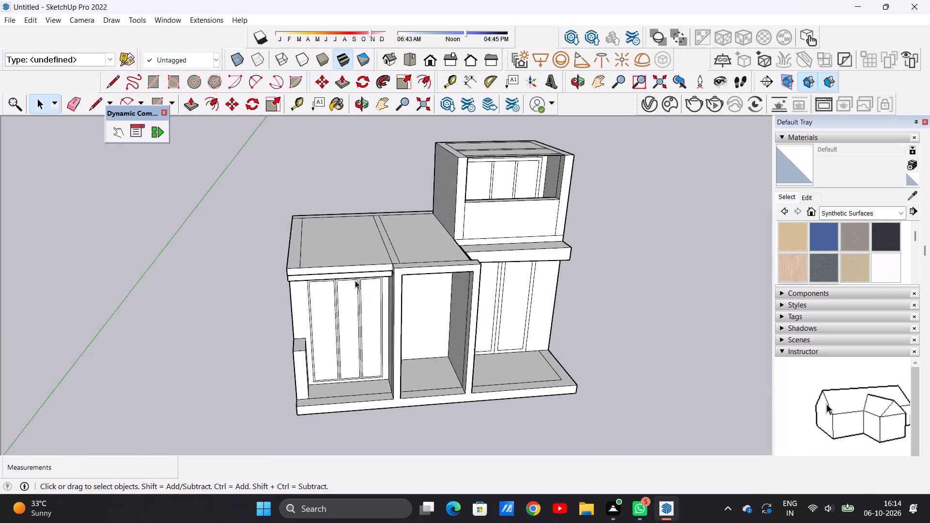
pyautogui.scroll(-4, 354, 281)
pyautogui.moveTo(368, 269); pyautogui.dragTo(340, 217, button='middle')
pyautogui.scroll(7, 355, 224)
pyautogui.moveTo(356, 228); pyautogui.dragTo(361, 253, button='middle')
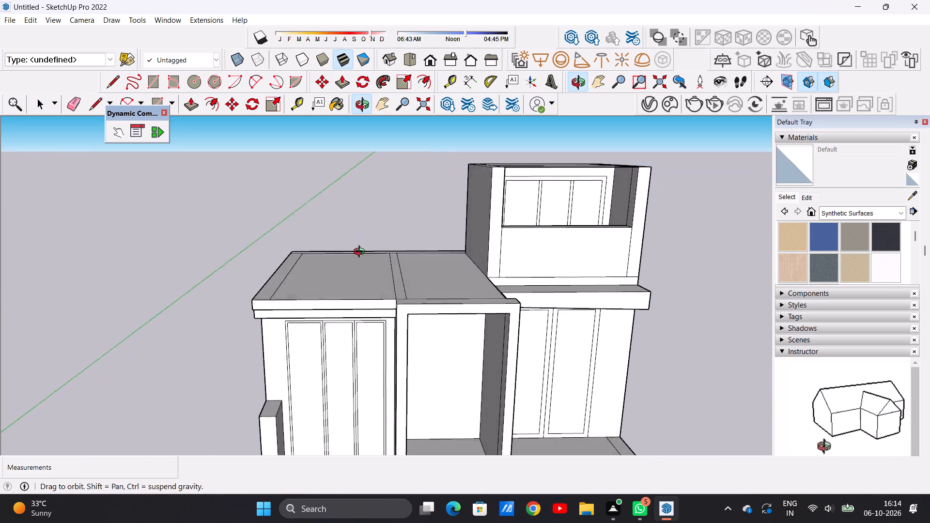
pyautogui.moveTo(361, 253); pyautogui.dragTo(552, 353, button='middle')
pyautogui.moveTo(291, 273); pyautogui.dragTo(466, 215, button='middle')
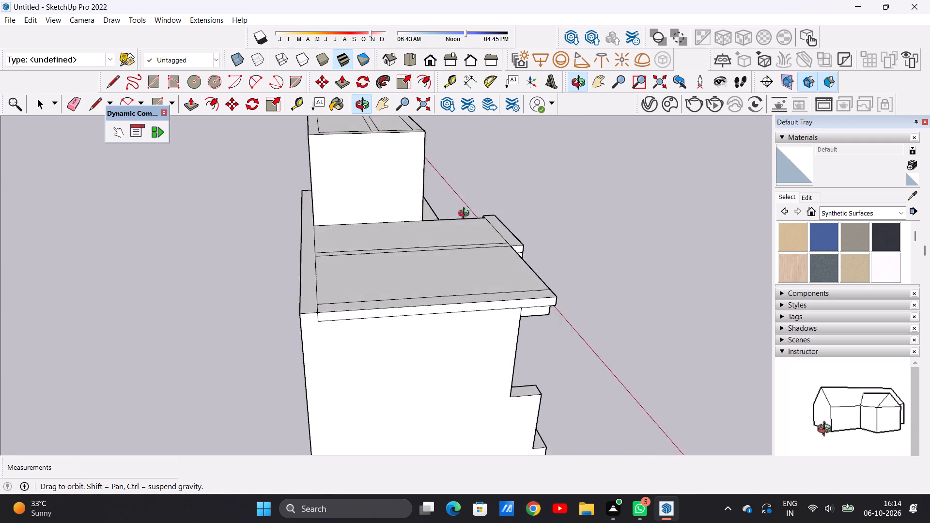
pyautogui.moveTo(466, 215); pyautogui.dragTo(557, 211, button='middle')
pyautogui.scroll(2, 308, 219)
pyautogui.scroll(-3, 310, 237)
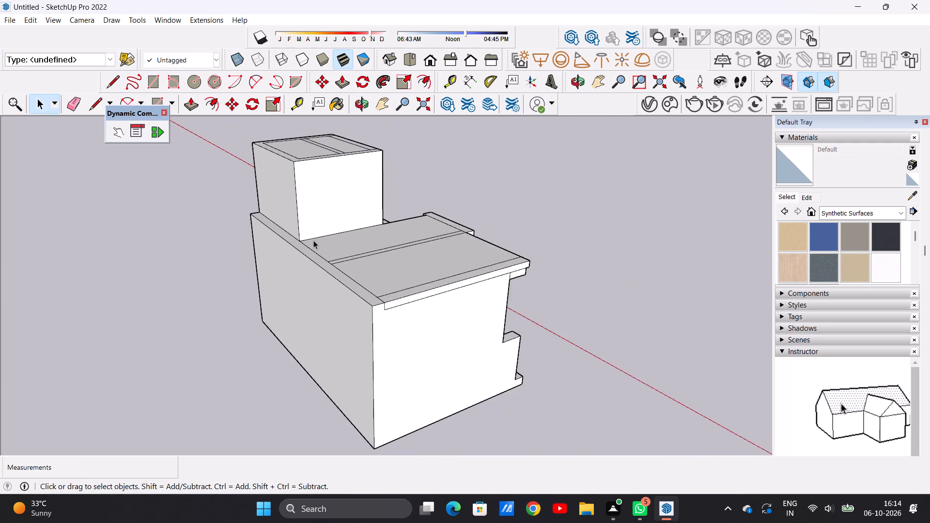
pyautogui.scroll(-3, 313, 240)
pyautogui.scroll(5, 260, 198)
pyautogui.moveTo(263, 201); pyautogui.dragTo(292, 202, button='middle')
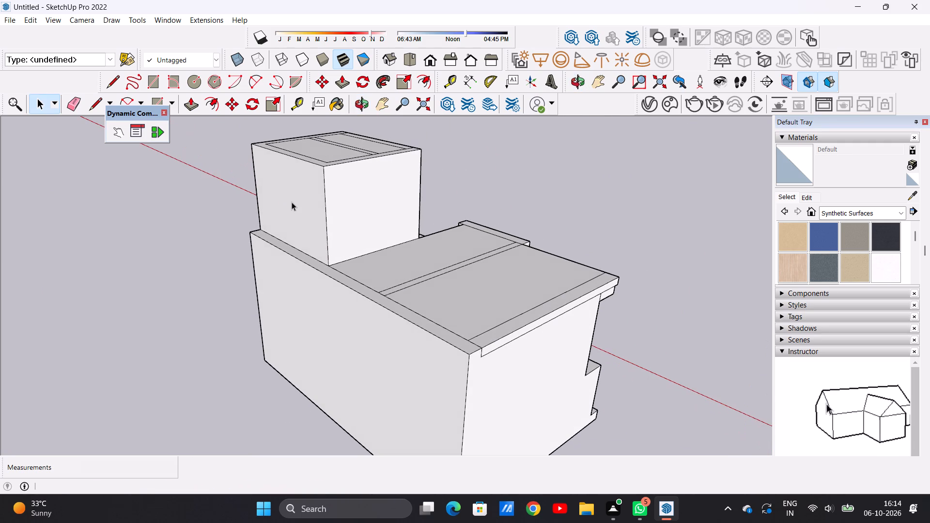
pyautogui.moveTo(404, 264); pyautogui.dragTo(345, 266, button='middle')
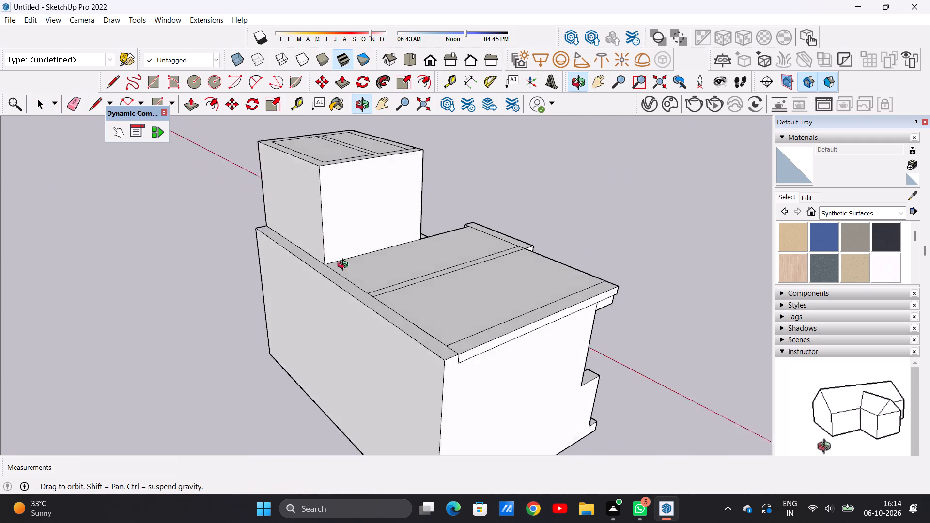
pyautogui.moveTo(345, 266); pyautogui.dragTo(175, 251, button='middle')
pyautogui.moveTo(356, 279); pyautogui.dragTo(149, 317, button='middle')
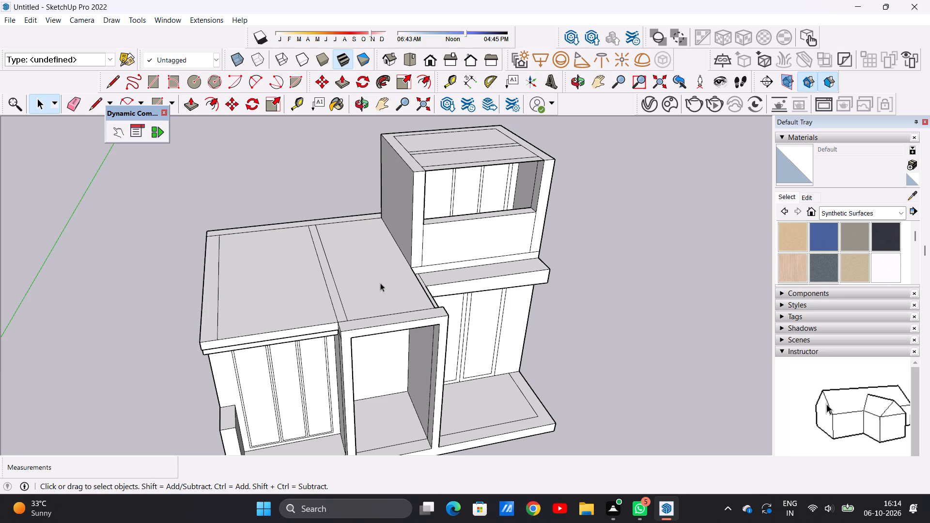
# Examine where the lower roof's middle strip meets the top of the projecting door frame.
pyautogui.moveTo(357, 289); pyautogui.dragTo(294, 291, button='middle')
pyautogui.scroll(1, 367, 282)
pyautogui.moveTo(365, 286); pyautogui.dragTo(398, 286, button='middle')
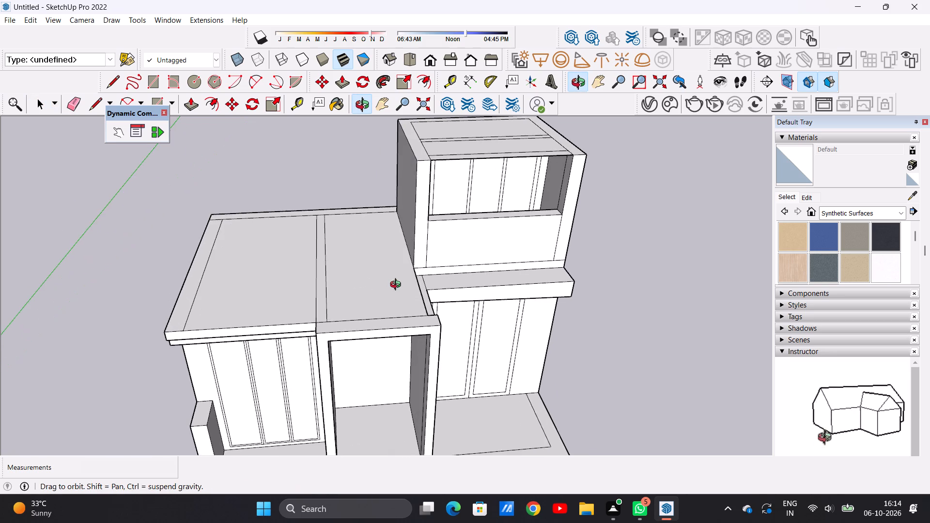
pyautogui.moveTo(398, 286); pyautogui.dragTo(394, 274, button='middle')
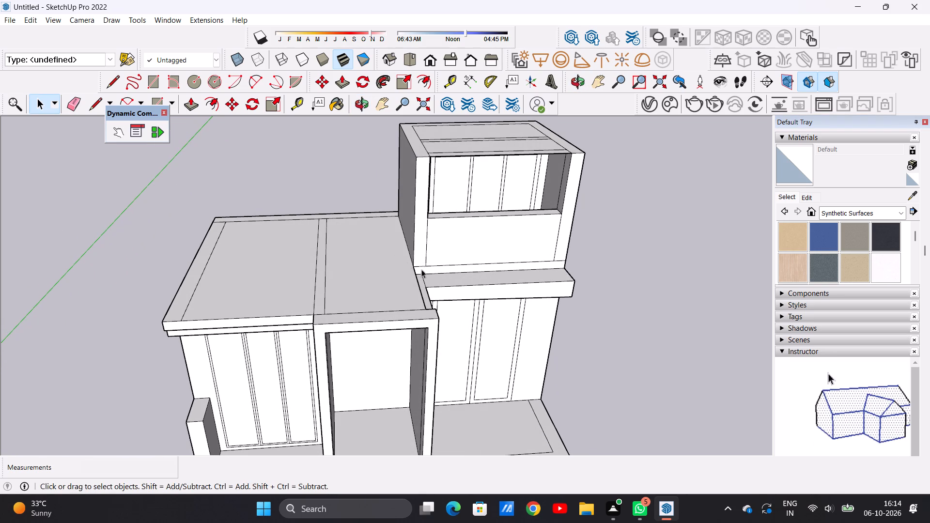
pyautogui.scroll(6, 412, 274)
pyautogui.scroll(-3, 398, 277)
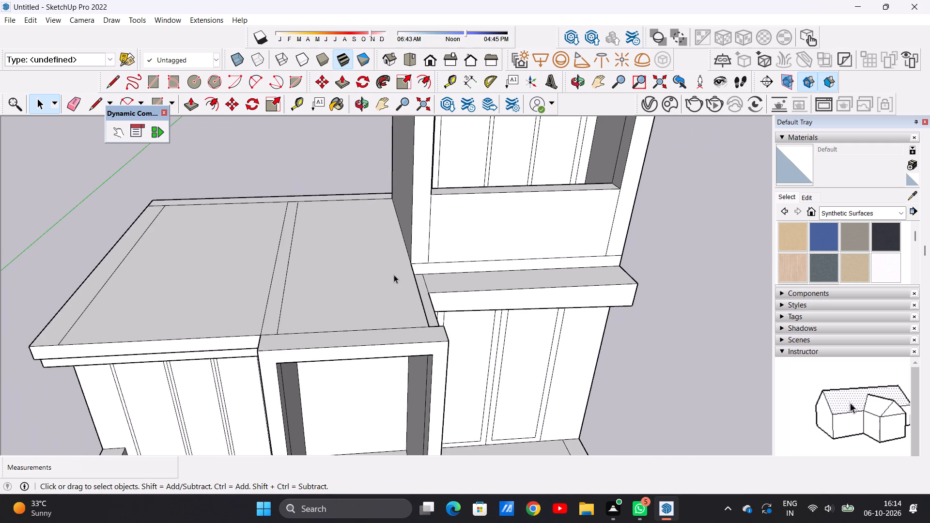
pyautogui.scroll(-3, 394, 275)
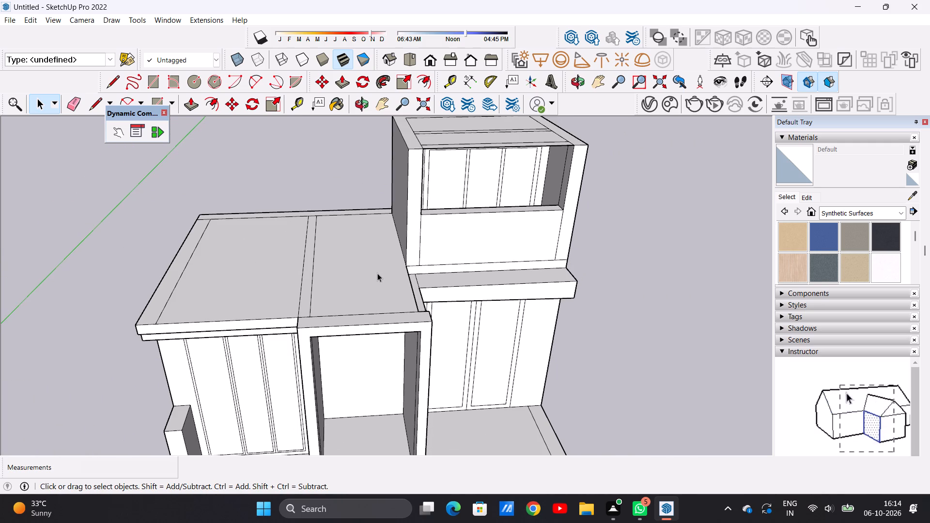
pyautogui.moveTo(332, 314); pyautogui.dragTo(336, 293, button='middle')
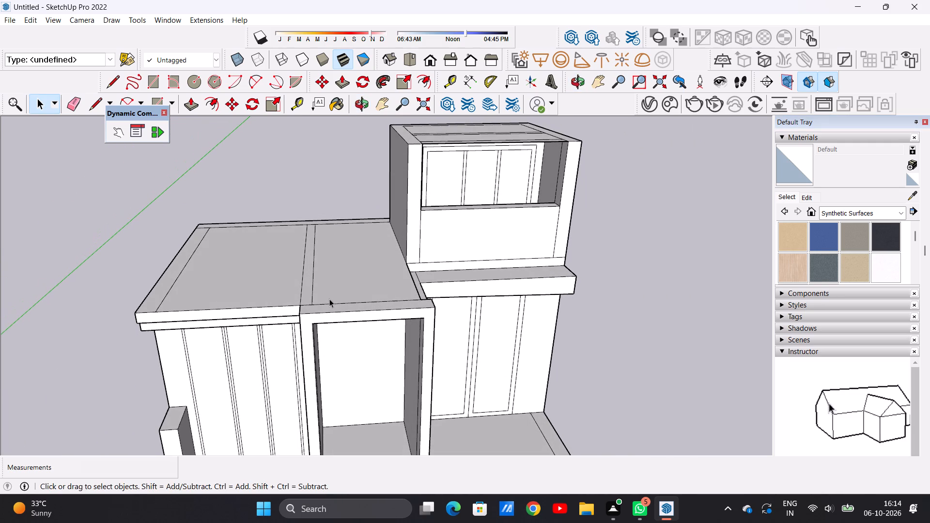
pyautogui.scroll(2, 322, 311)
pyautogui.scroll(-1, 322, 311)
pyautogui.scroll(1, 322, 311)
pyautogui.scroll(-6, 319, 292)
pyautogui.moveTo(306, 292); pyautogui.dragTo(307, 333, button='middle')
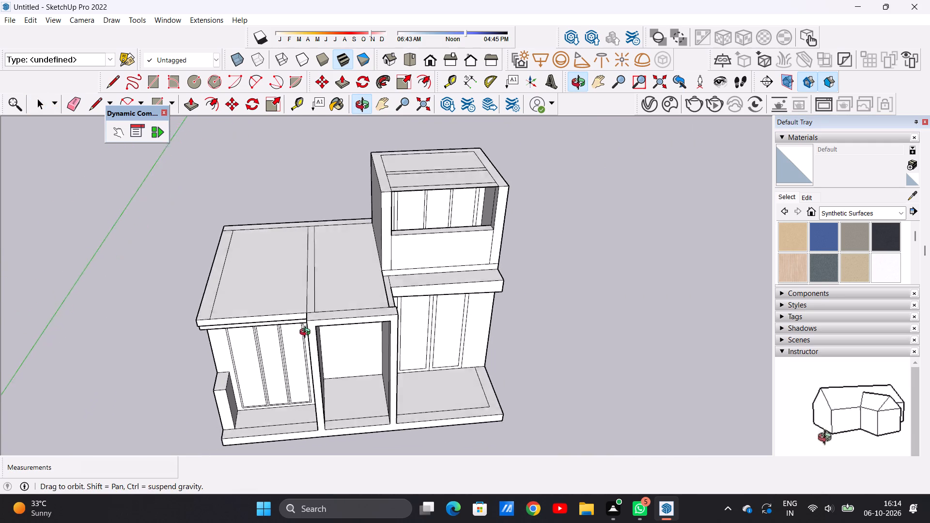
pyautogui.moveTo(307, 333); pyautogui.dragTo(307, 337, button='middle')
# Extend the middle strip's inner line across the door frame's top to its front edge.
pyautogui.scroll(8, 320, 327)
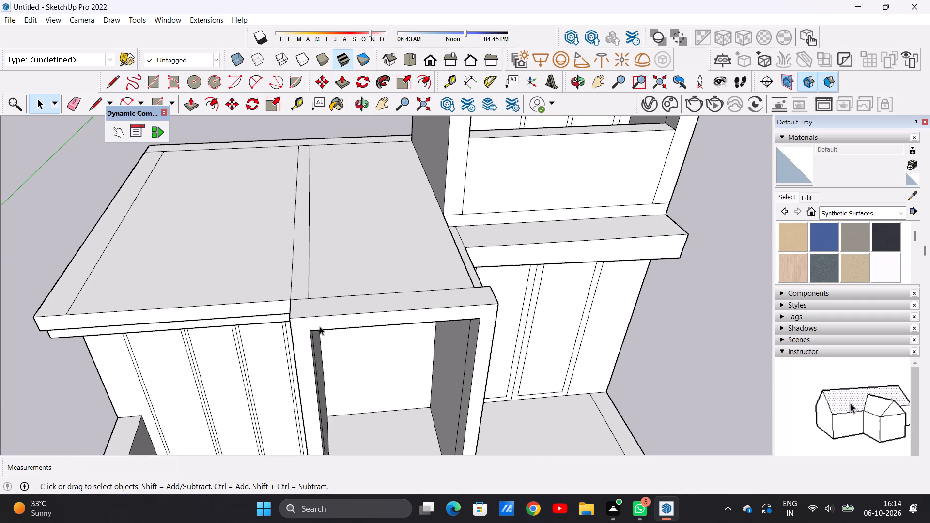
pyautogui.press('l')
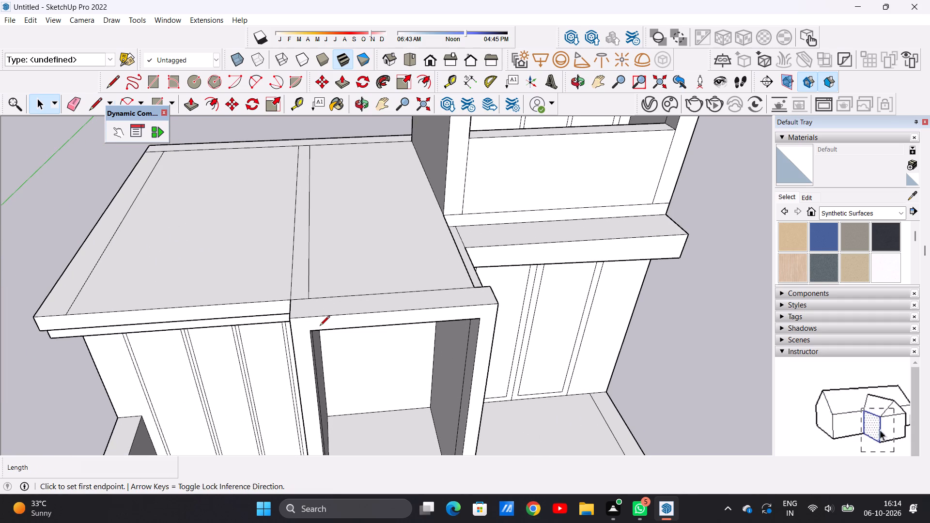
pyautogui.click(310, 294)
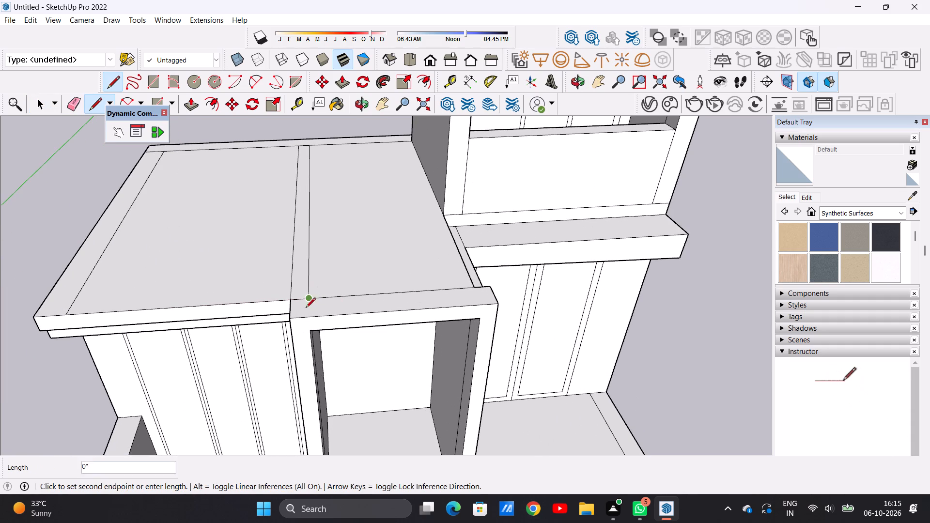
pyautogui.click(310, 318)
pyautogui.press('space')
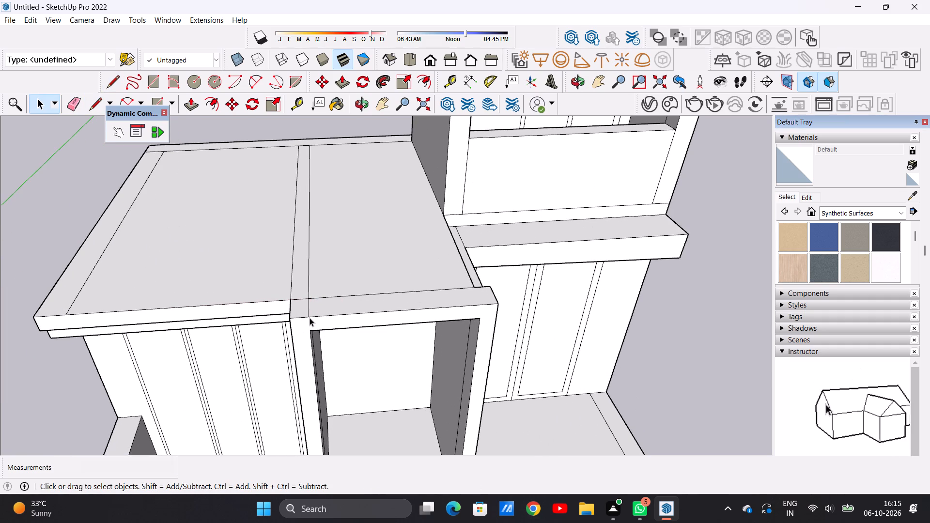
# Examine the front elevation and the lower roof's strips from the front, the outer side and above.
pyautogui.scroll(-7, 359, 321)
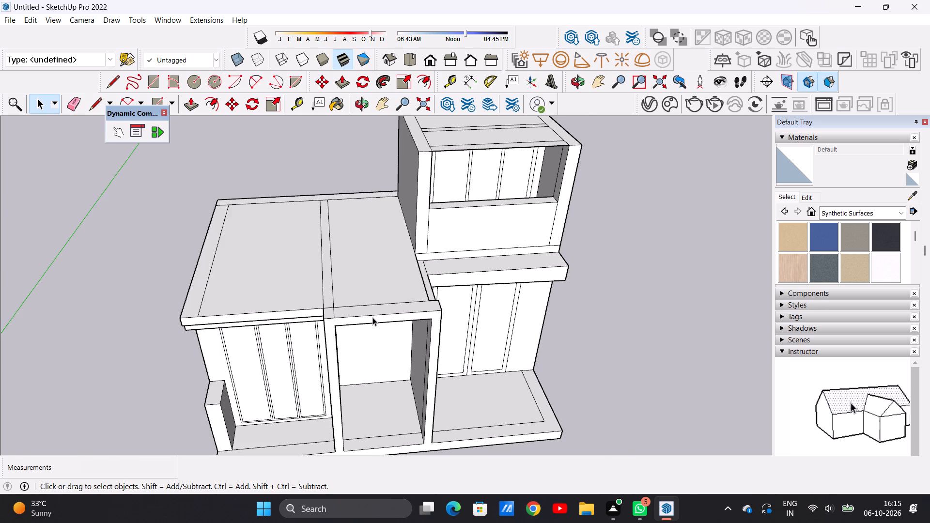
pyautogui.scroll(1, 443, 288)
pyautogui.scroll(-1, 374, 292)
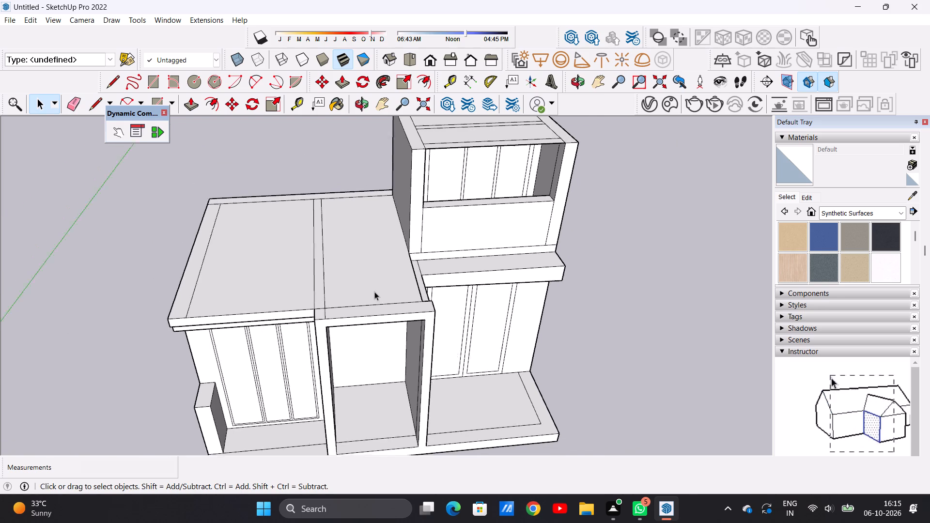
pyautogui.scroll(-2, 374, 292)
pyautogui.moveTo(470, 310); pyautogui.dragTo(443, 194, button='middle')
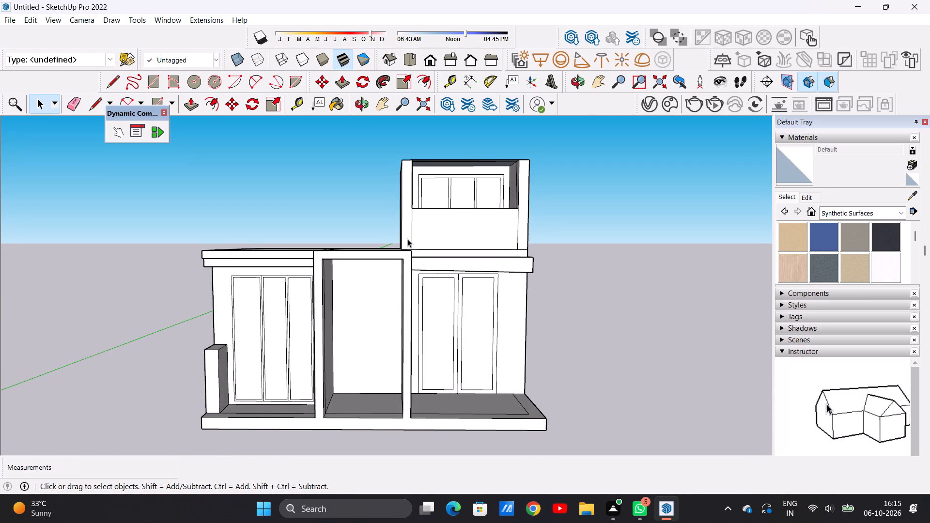
pyautogui.scroll(2, 406, 254)
pyautogui.scroll(-2, 406, 254)
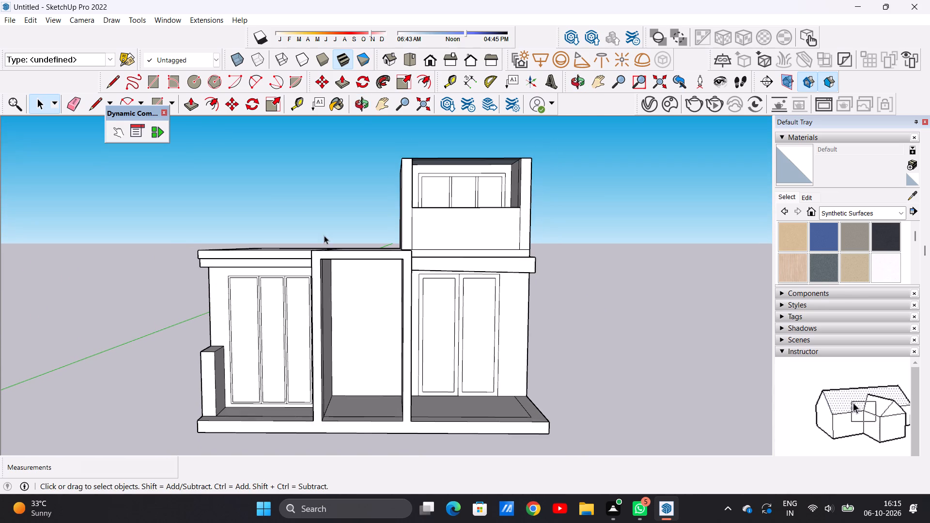
pyautogui.scroll(4, 309, 246)
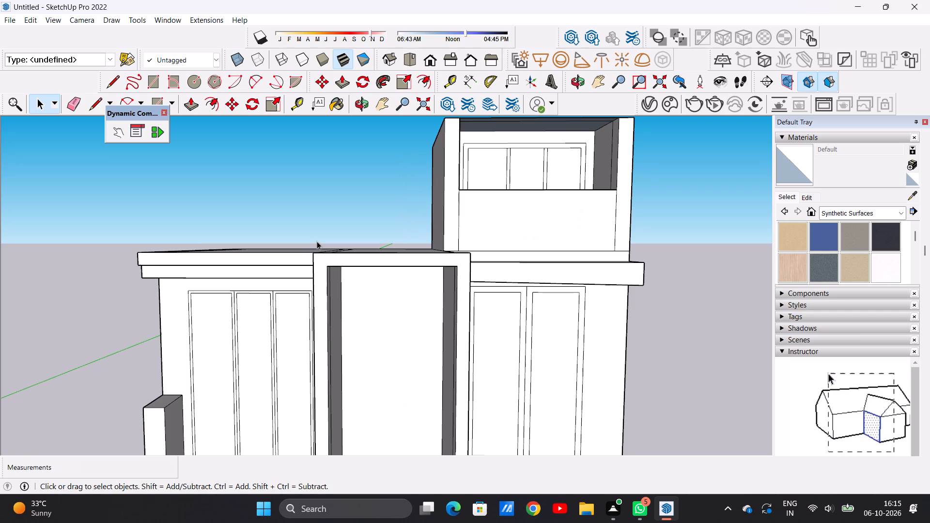
pyautogui.moveTo(311, 244); pyautogui.dragTo(316, 334, button='middle')
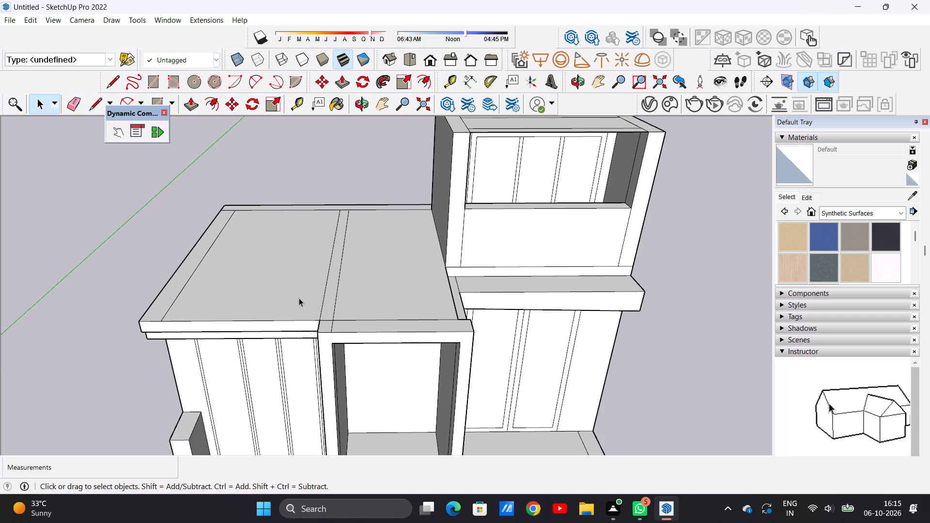
pyautogui.scroll(-6, 311, 256)
pyautogui.scroll(1, 277, 262)
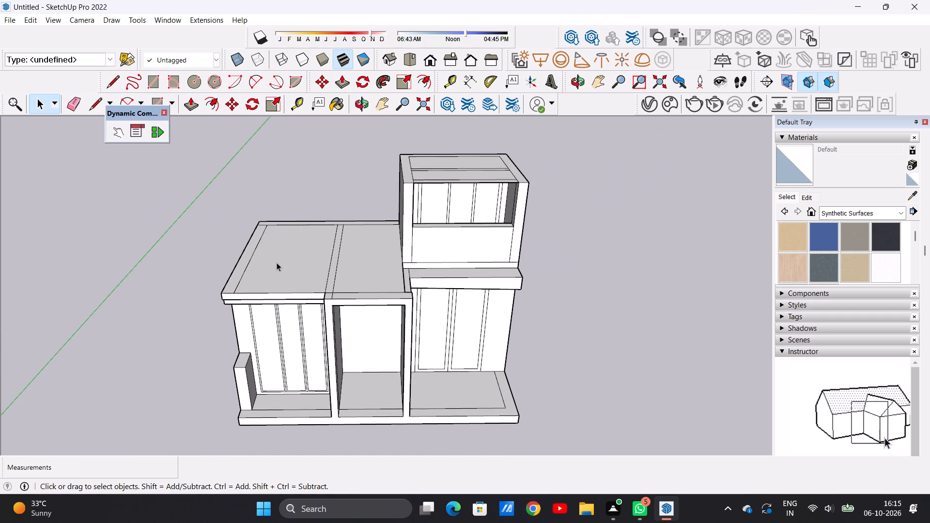
pyautogui.scroll(-2, 280, 259)
pyautogui.moveTo(222, 272); pyautogui.dragTo(364, 308, button='middle')
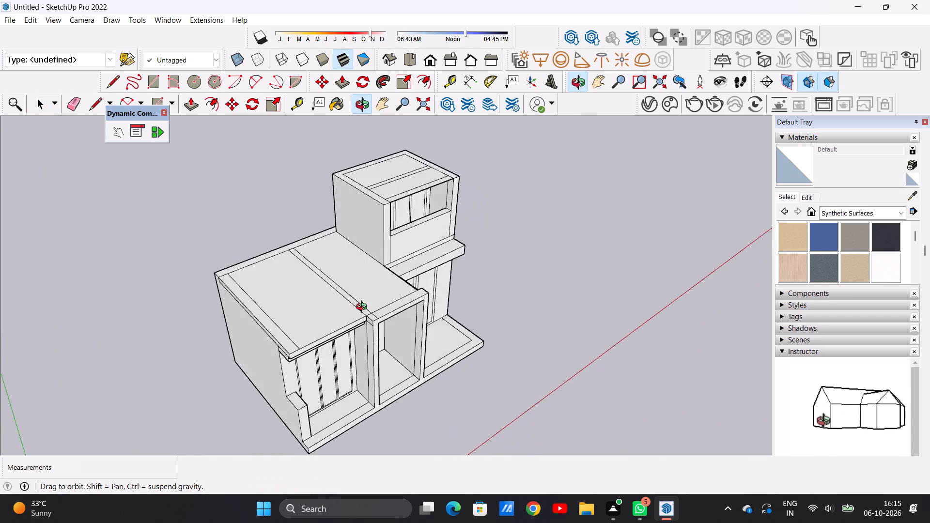
pyautogui.moveTo(364, 308); pyautogui.dragTo(358, 318, button='middle')
pyautogui.scroll(6, 281, 342)
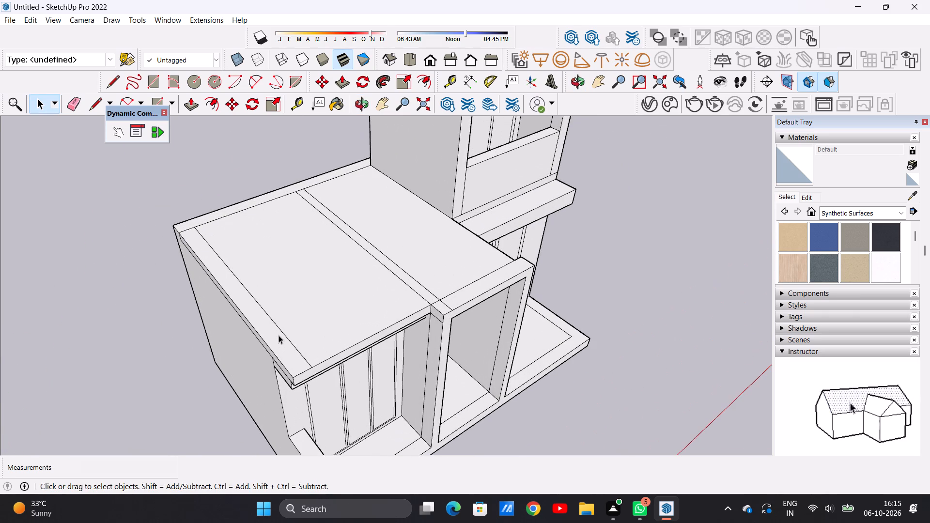
pyautogui.scroll(-6, 280, 304)
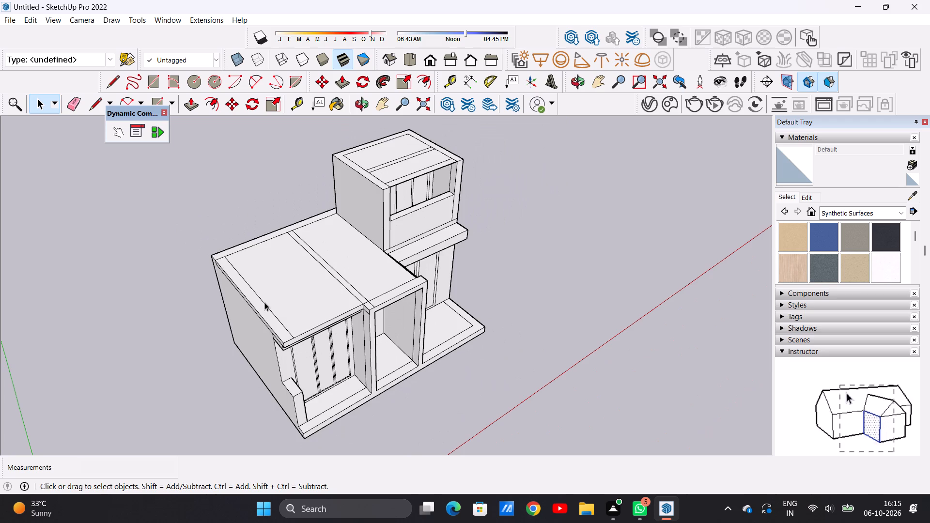
pyautogui.moveTo(290, 323); pyautogui.dragTo(186, 378, button='middle')
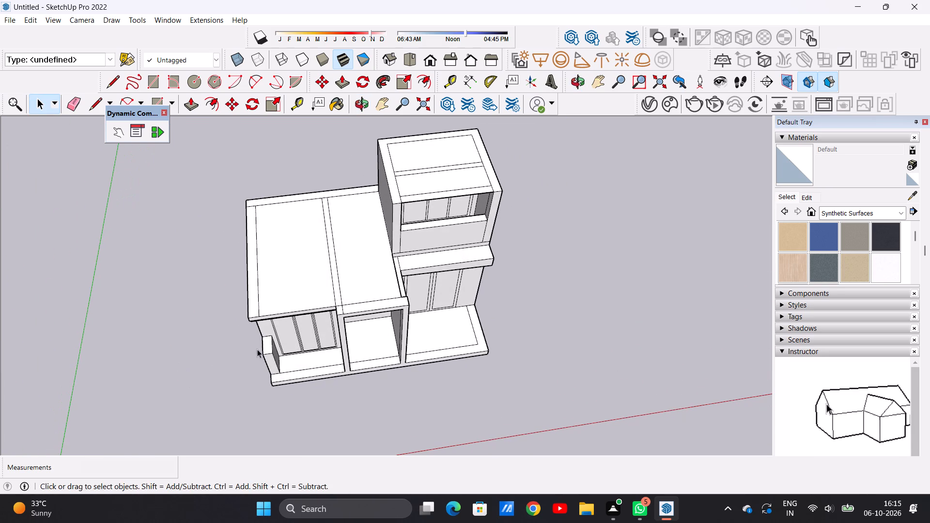
# Draw a line about 6' 3 3/4" along the lower roof's front, from the outer side strip to the middle strip.
pyautogui.scroll(6, 348, 292)
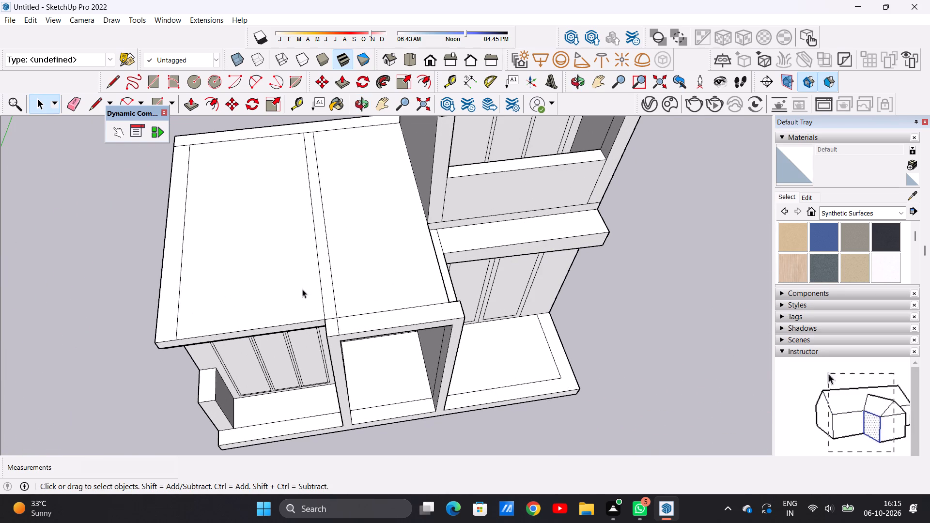
pyautogui.press('l')
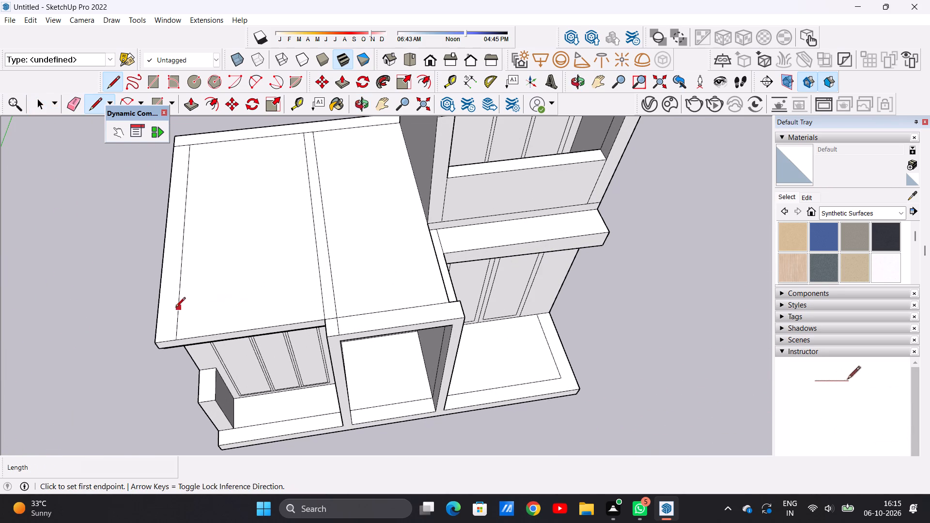
pyautogui.click(179, 313)
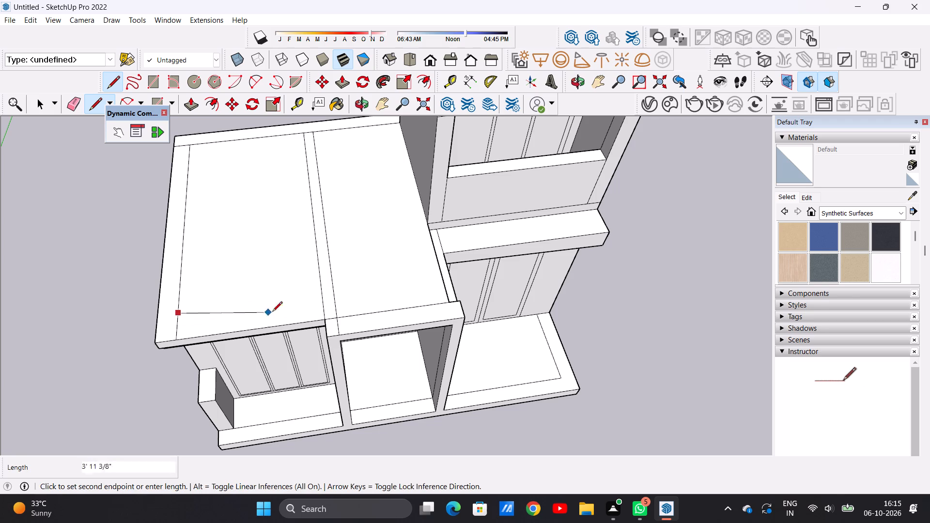
pyautogui.click(322, 296)
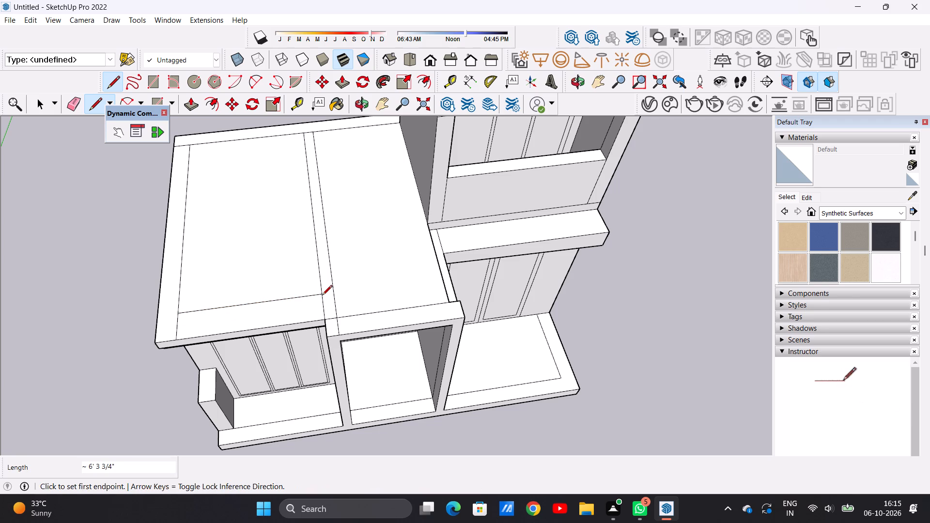
# Examine the lower roof's strips and where the roof meets the upper block, from above and the front.
pyautogui.press('space')
pyautogui.scroll(-9, 343, 292)
pyautogui.moveTo(273, 279); pyautogui.dragTo(320, 228, button='middle')
pyautogui.scroll(6, 319, 228)
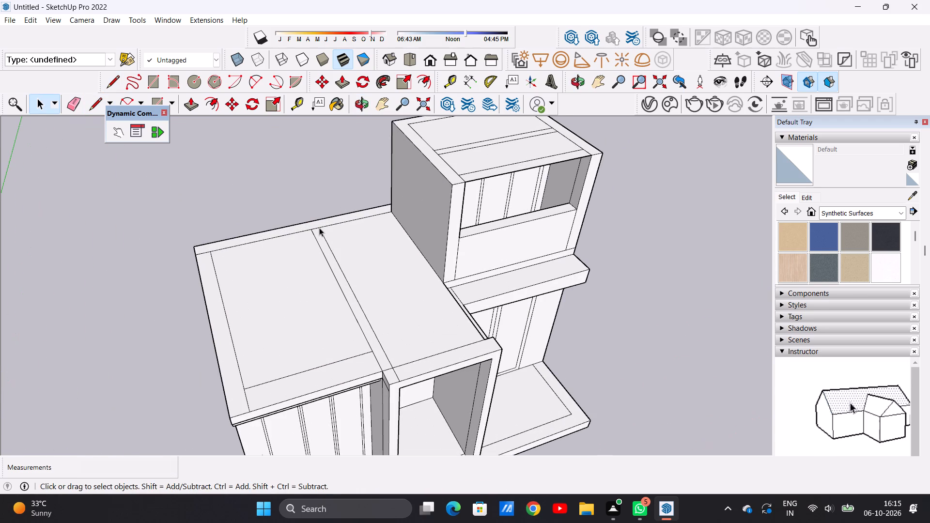
pyautogui.scroll(-4, 408, 296)
pyautogui.moveTo(437, 314); pyautogui.dragTo(361, 309, button='middle')
pyautogui.scroll(2, 407, 318)
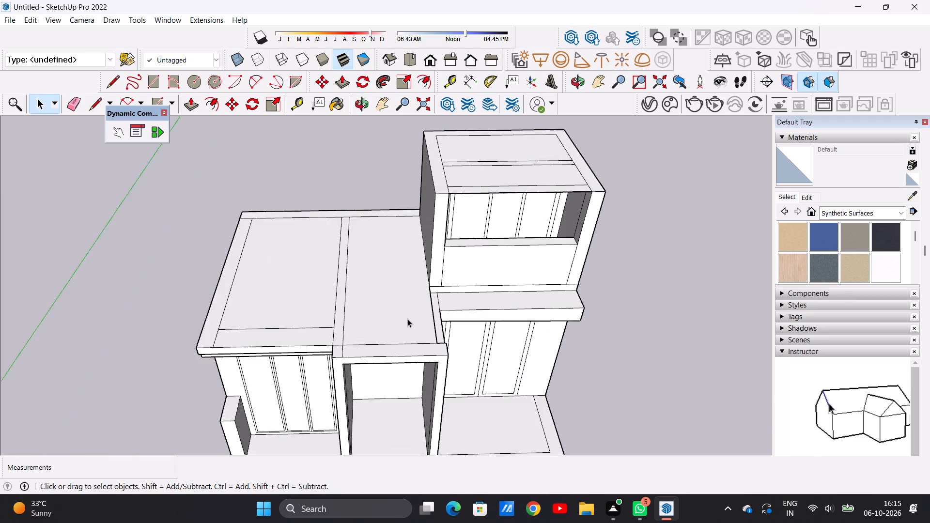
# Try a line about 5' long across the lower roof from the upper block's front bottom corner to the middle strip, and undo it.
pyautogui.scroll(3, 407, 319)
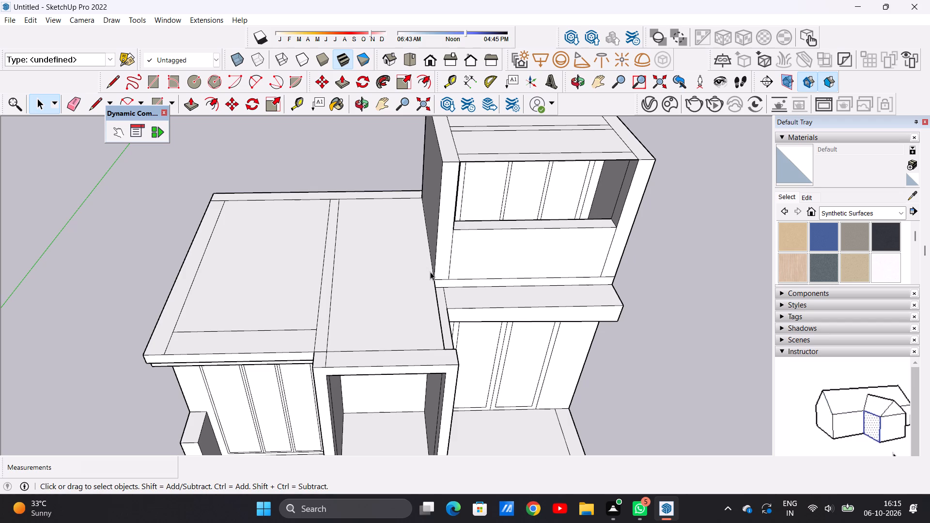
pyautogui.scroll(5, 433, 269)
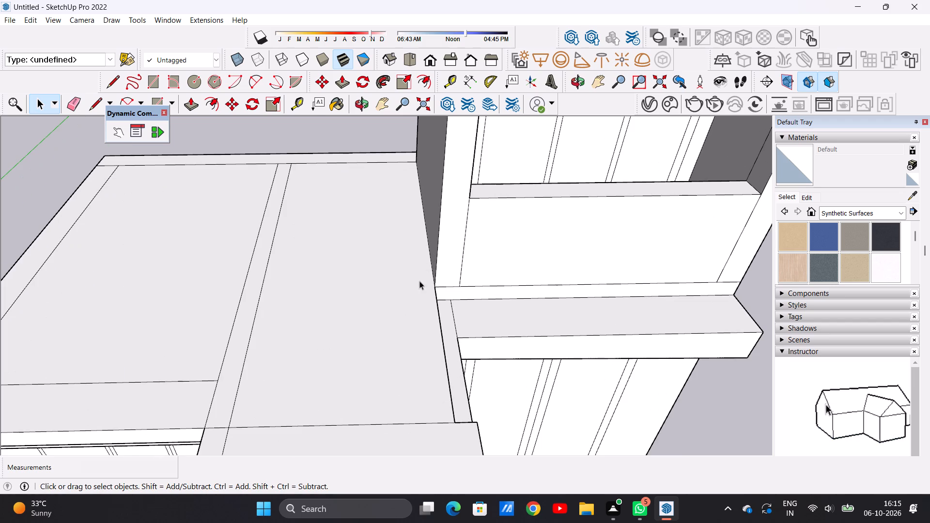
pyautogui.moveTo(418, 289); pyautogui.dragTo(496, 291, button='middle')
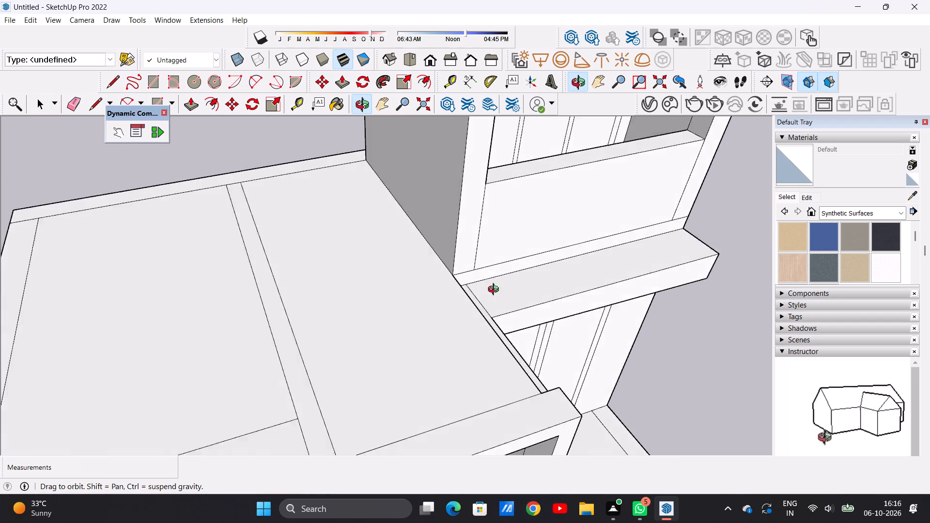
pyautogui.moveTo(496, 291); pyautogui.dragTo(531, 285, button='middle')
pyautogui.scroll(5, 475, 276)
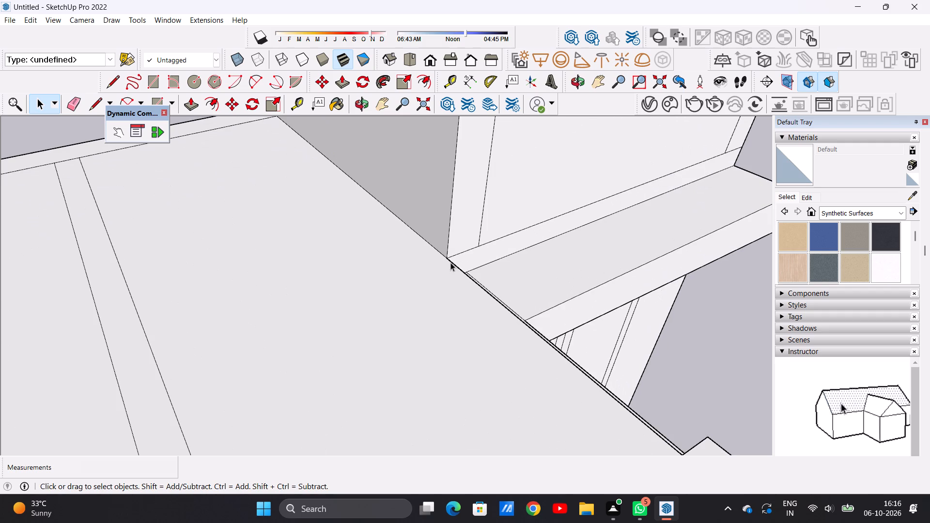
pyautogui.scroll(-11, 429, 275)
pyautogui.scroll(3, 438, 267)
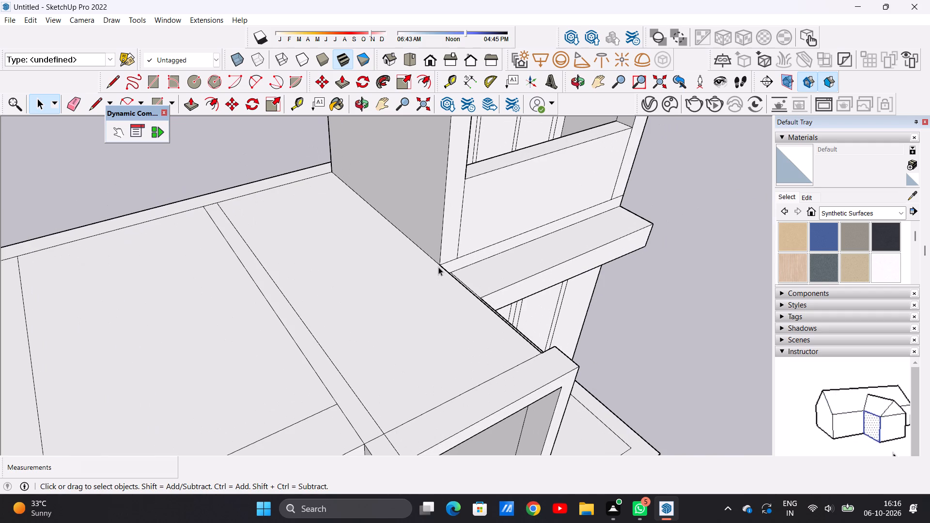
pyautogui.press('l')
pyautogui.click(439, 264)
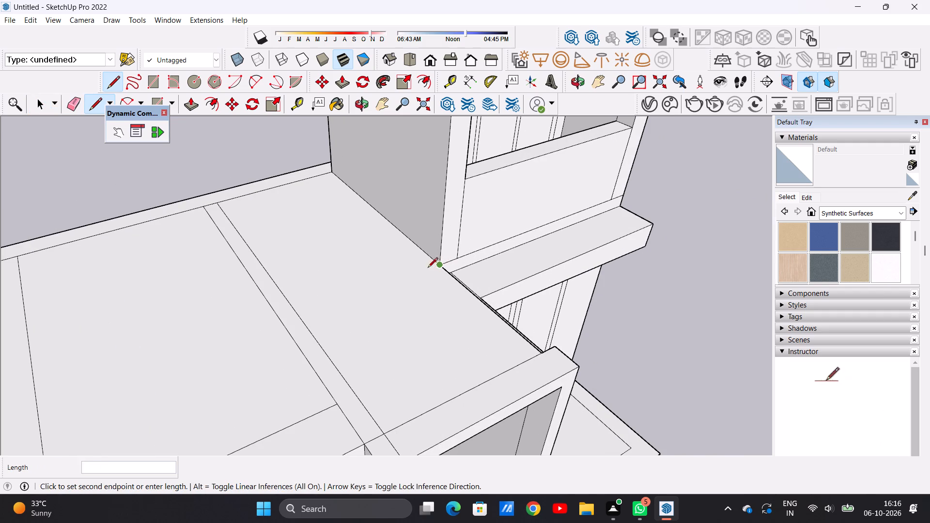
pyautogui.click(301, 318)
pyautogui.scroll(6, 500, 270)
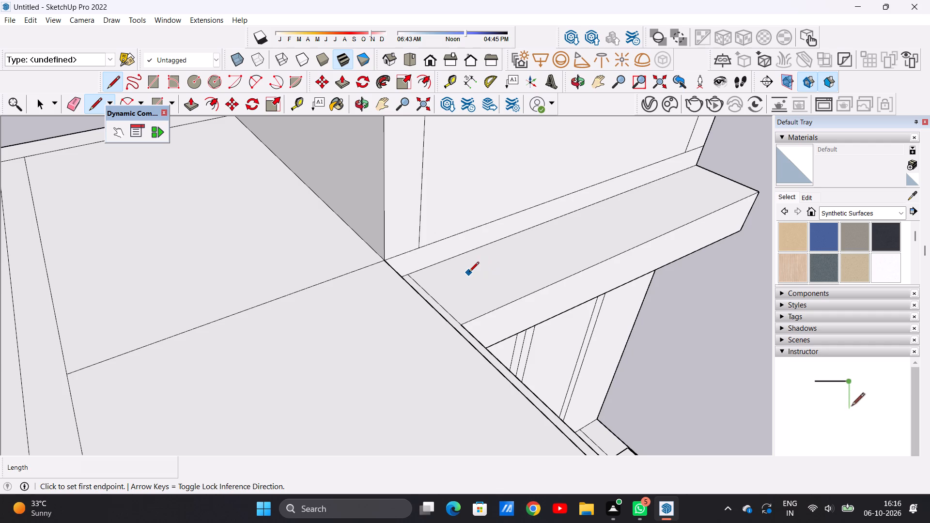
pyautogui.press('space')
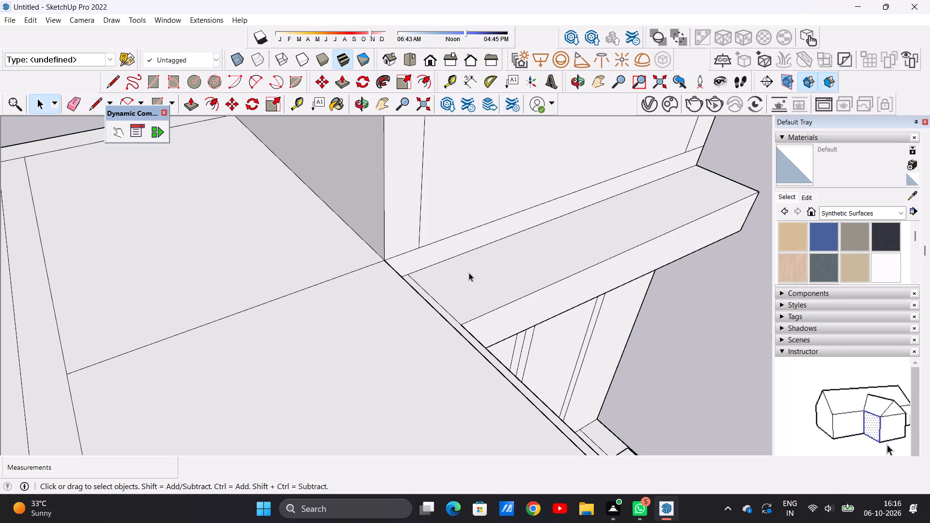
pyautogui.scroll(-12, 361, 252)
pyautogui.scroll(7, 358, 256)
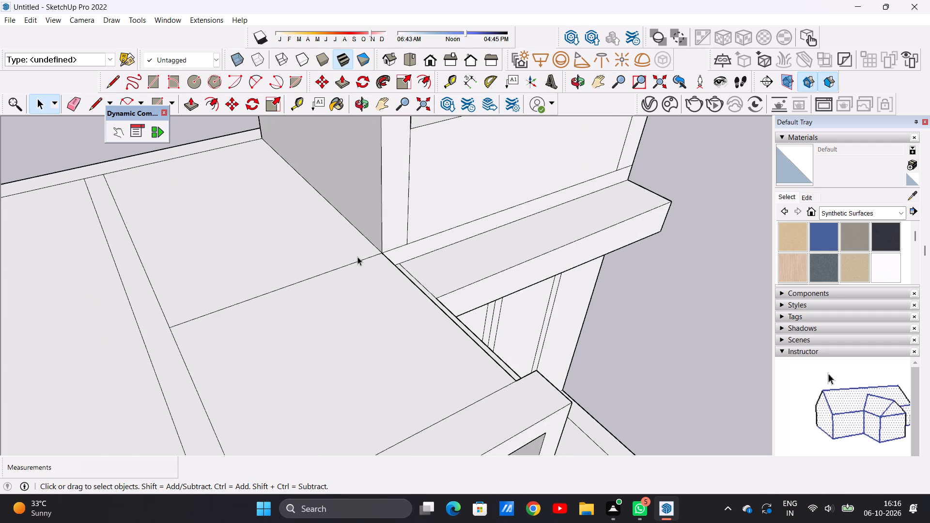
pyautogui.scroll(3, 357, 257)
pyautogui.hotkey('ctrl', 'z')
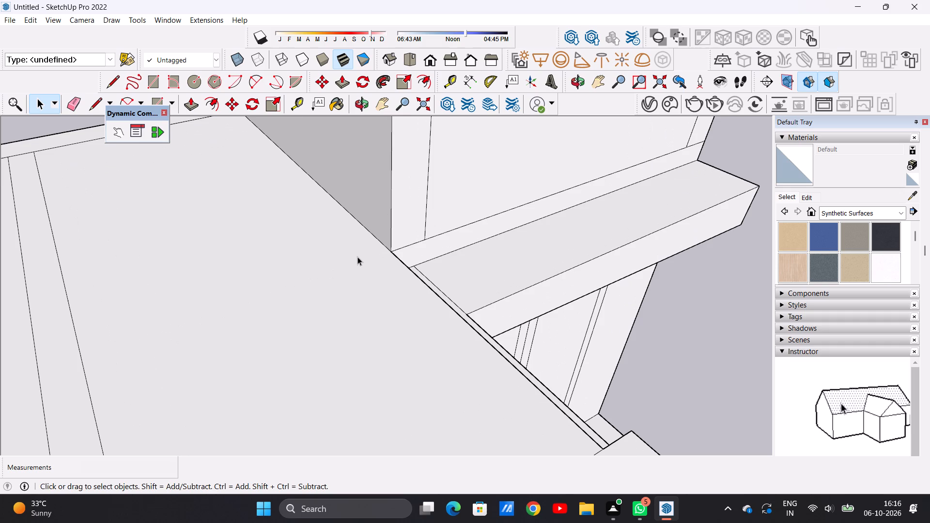
# Draw a line about 5' 1/16" across the lower roof from the upper block's side wall, just behind its front corner, to the middle strip.
pyautogui.press('l')
pyautogui.scroll(-11, 357, 225)
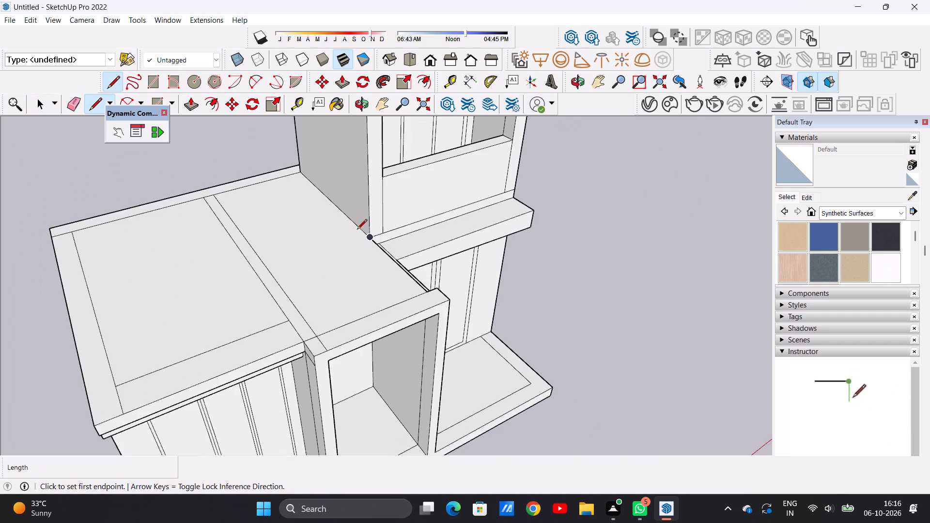
pyautogui.scroll(5, 357, 230)
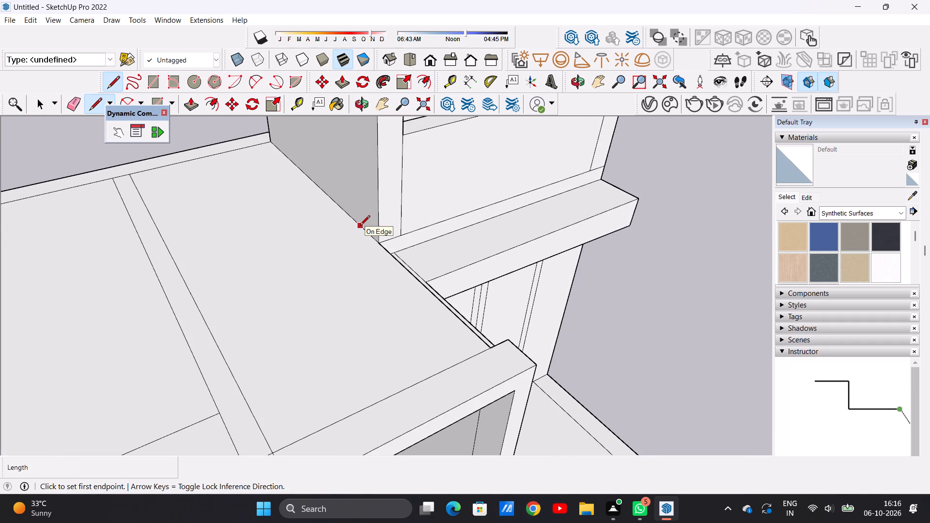
pyautogui.click(360, 226)
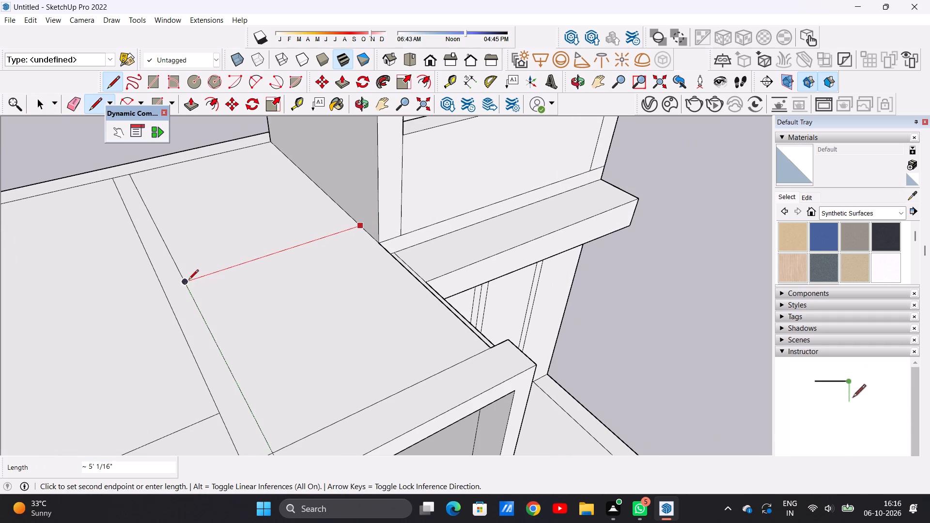
pyautogui.click(186, 280)
pyautogui.press('space')
pyautogui.scroll(-6, 307, 269)
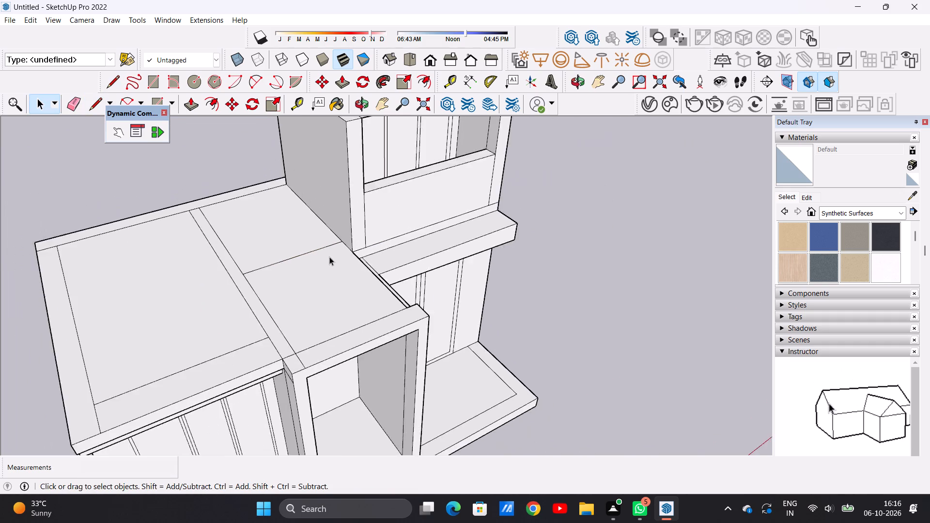
# Examine the whole villa elevation and the divided lower roof from the front and above.
pyautogui.scroll(-7, 329, 257)
pyautogui.moveTo(335, 259); pyautogui.dragTo(216, 277, button='middle')
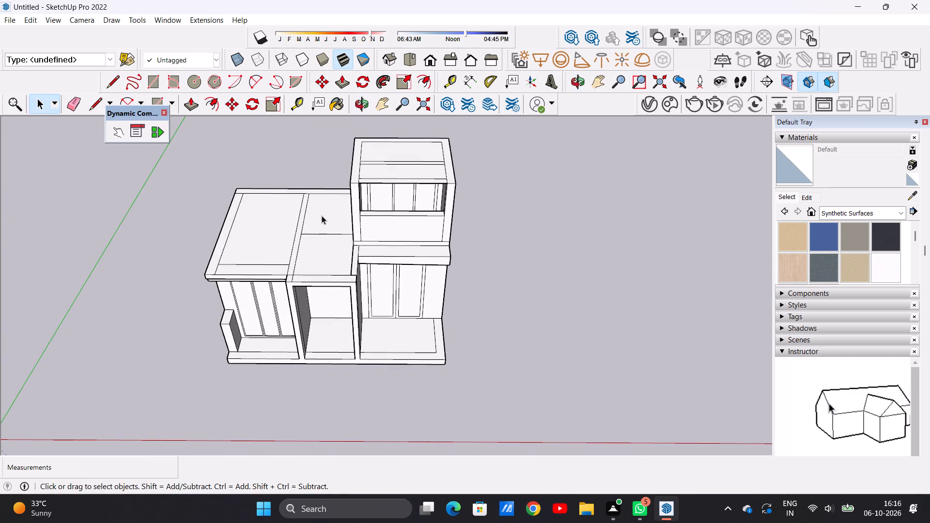
pyautogui.scroll(4, 322, 215)
pyautogui.moveTo(312, 224); pyautogui.dragTo(340, 223, button='middle')
pyautogui.scroll(2, 340, 223)
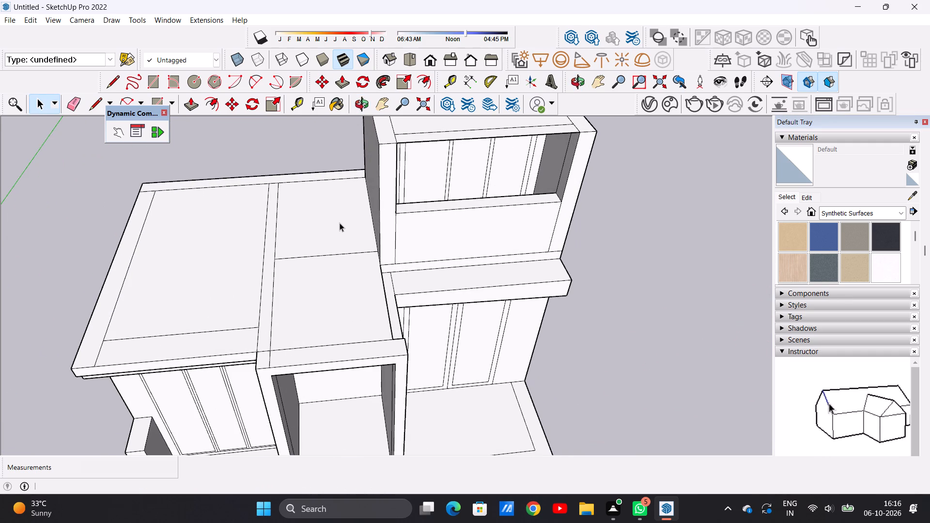
pyautogui.scroll(-4, 335, 228)
pyautogui.moveTo(340, 246); pyautogui.dragTo(342, 209, button='middle')
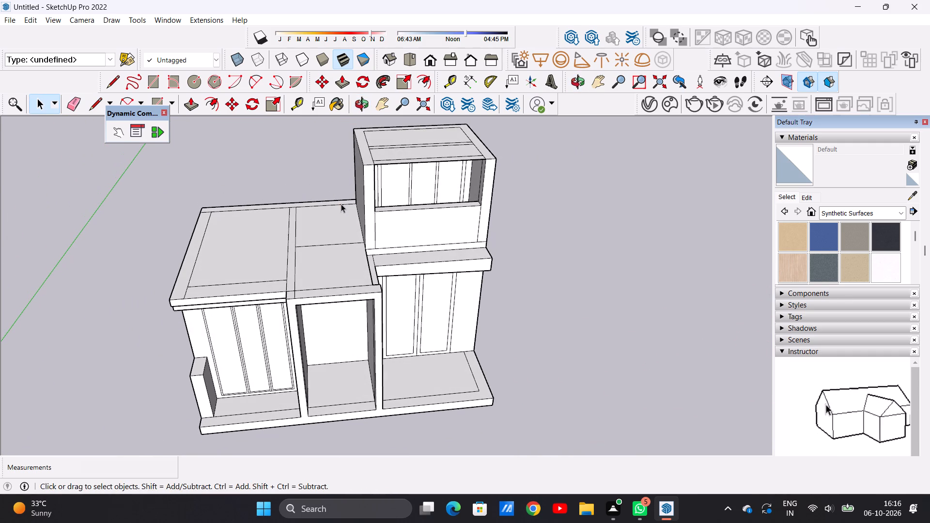
pyautogui.scroll(-4, 338, 249)
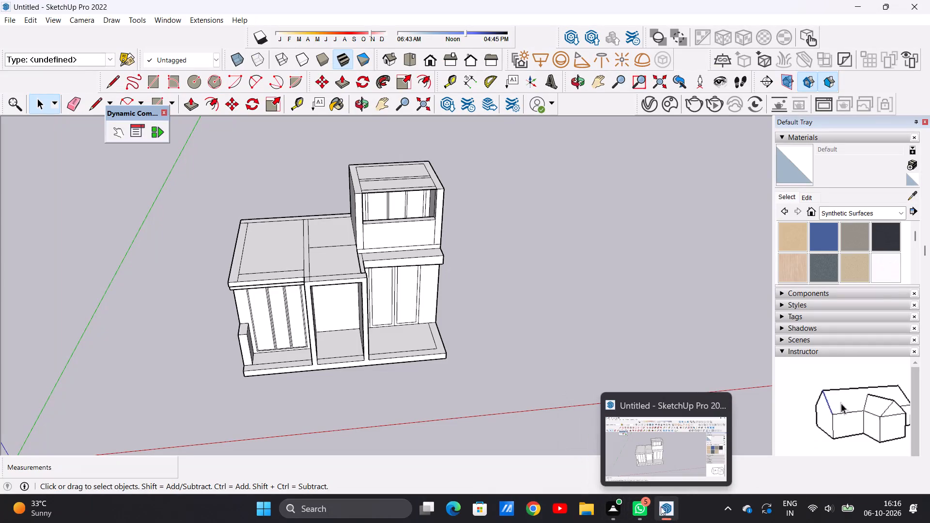
pyautogui.click(652, 455)
pyautogui.scroll(-3, 485, 283)
pyautogui.scroll(1, 478, 290)
pyautogui.moveTo(466, 282); pyautogui.dragTo(456, 246, button='middle')
pyautogui.scroll(3, 402, 242)
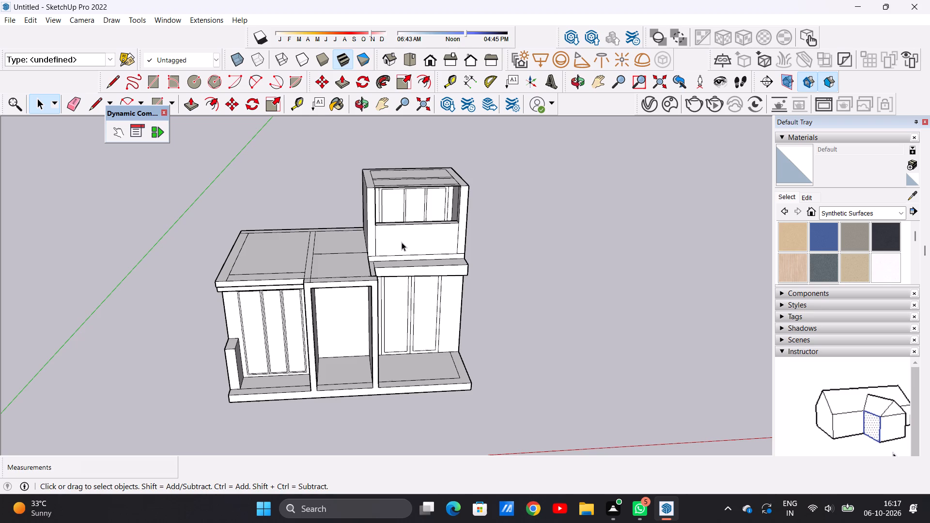
# Examine the balcony front at eye level and the junction of the lower roof and upper block from the outer side and above.
pyautogui.scroll(-6, 402, 242)
pyautogui.moveTo(402, 237); pyautogui.dragTo(402, 167, button='middle')
pyautogui.scroll(13, 394, 221)
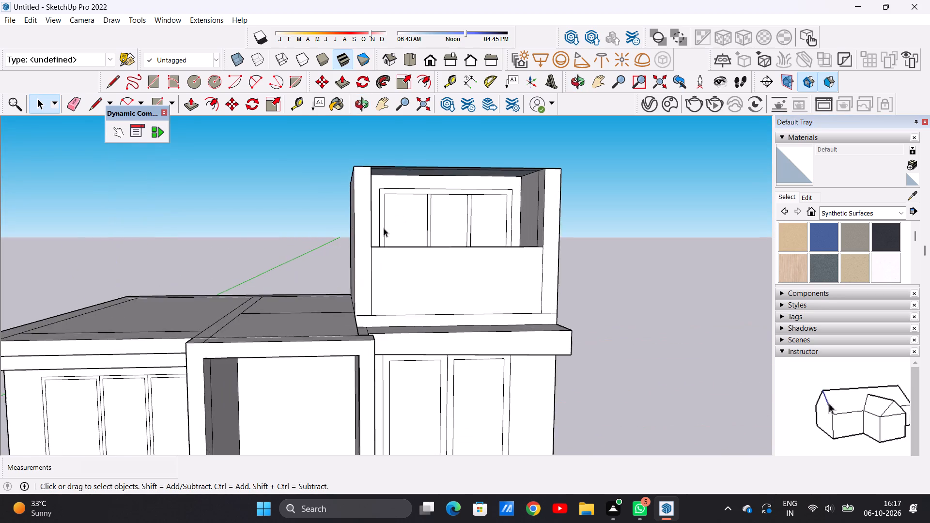
pyautogui.scroll(-4, 388, 228)
pyautogui.moveTo(324, 240); pyautogui.dragTo(482, 369, button='middle')
pyautogui.scroll(1, 381, 339)
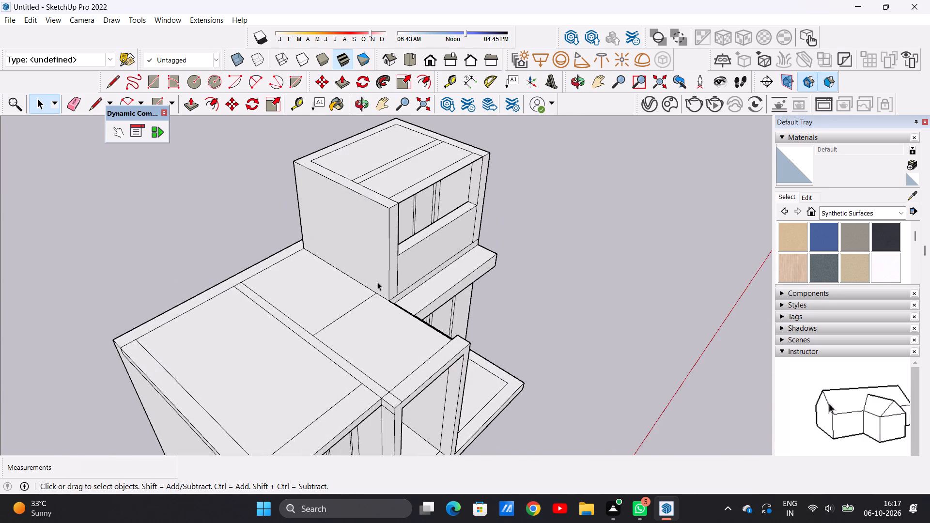
pyautogui.moveTo(365, 286); pyautogui.dragTo(419, 342, button='middle')
pyautogui.scroll(4, 349, 322)
pyautogui.scroll(-5, 337, 303)
pyautogui.scroll(1, 336, 298)
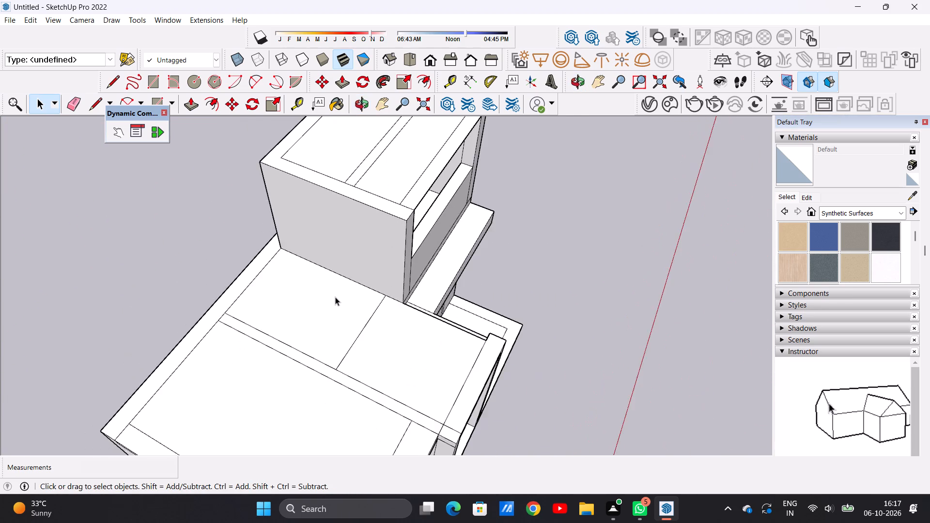
pyautogui.scroll(-10, 335, 297)
pyautogui.moveTo(356, 298); pyautogui.dragTo(201, 295, button='middle')
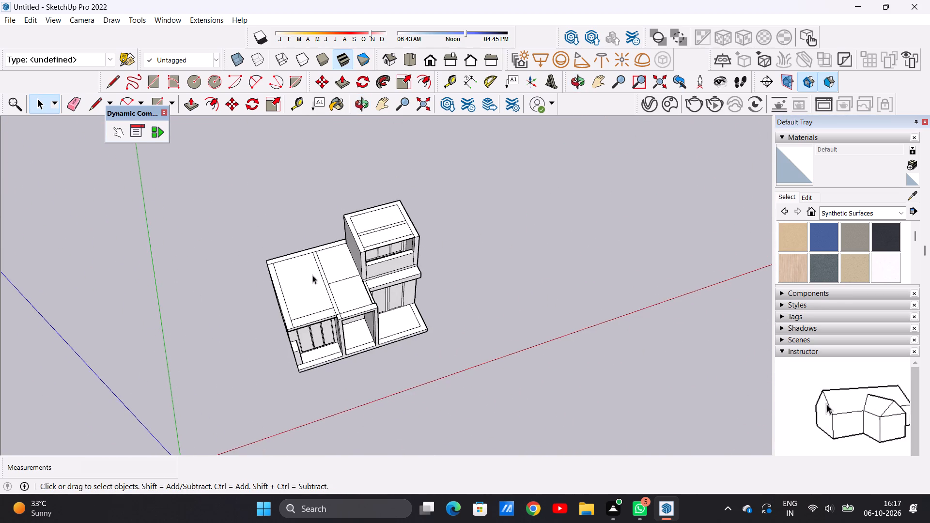
pyautogui.scroll(7, 313, 275)
pyautogui.scroll(-4, 313, 274)
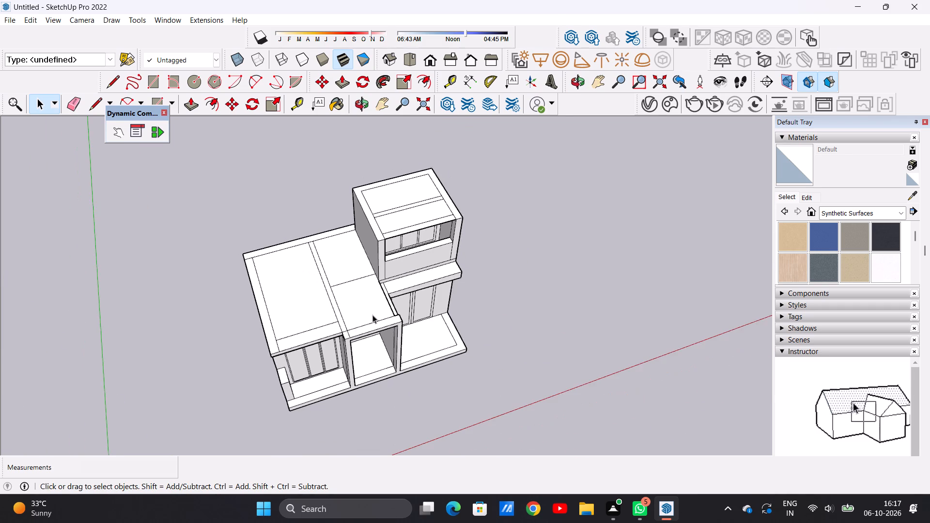
pyautogui.moveTo(355, 315); pyautogui.dragTo(342, 314, button='middle')
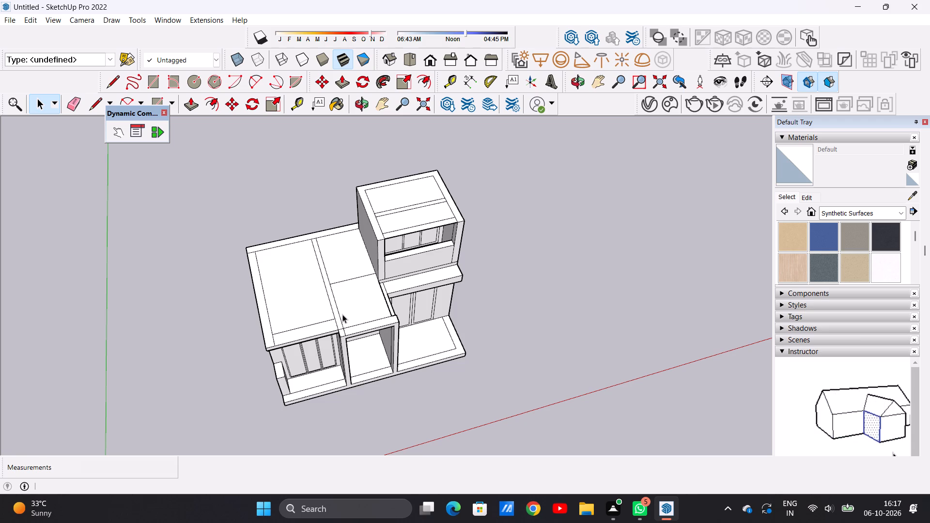
# Examine the lower roof's panels and middle strip from above, at close range and with the whole villa in view.
pyautogui.scroll(-5, 342, 314)
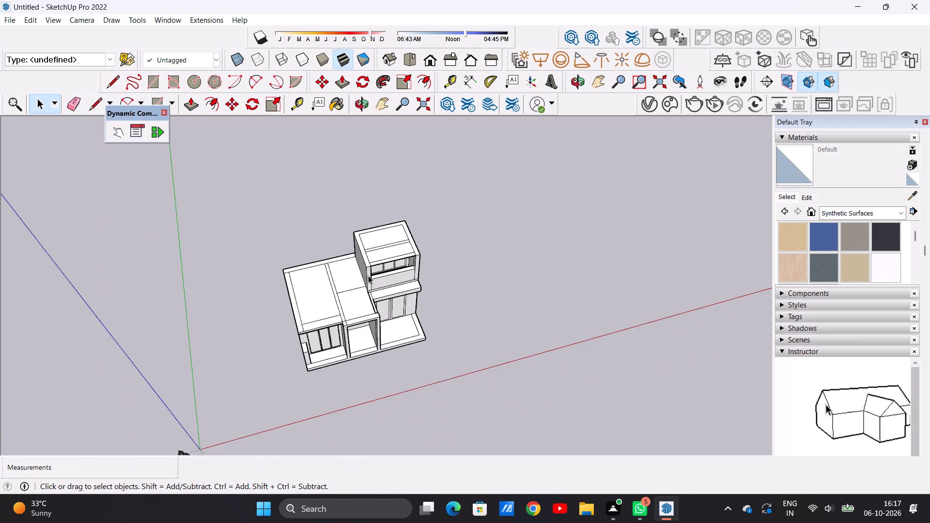
pyautogui.scroll(6, 359, 277)
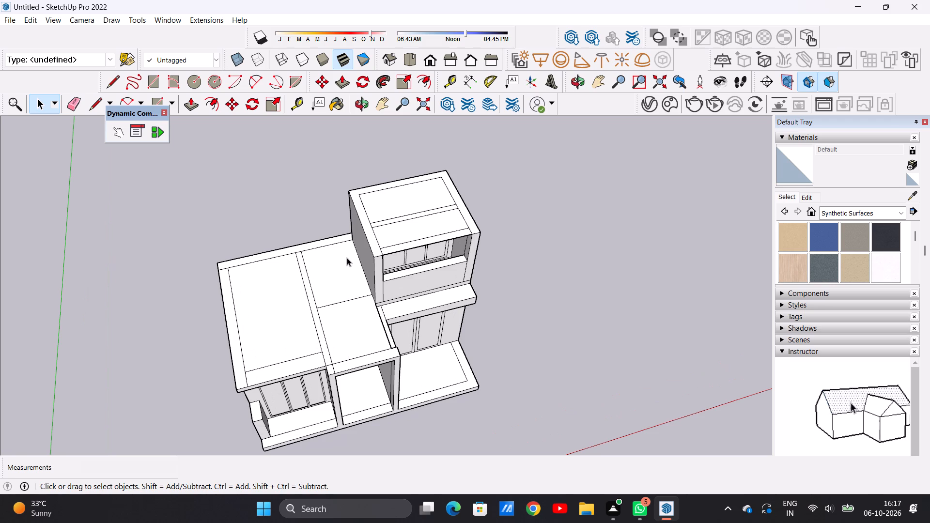
pyautogui.scroll(1, 350, 253)
pyautogui.scroll(-3, 313, 264)
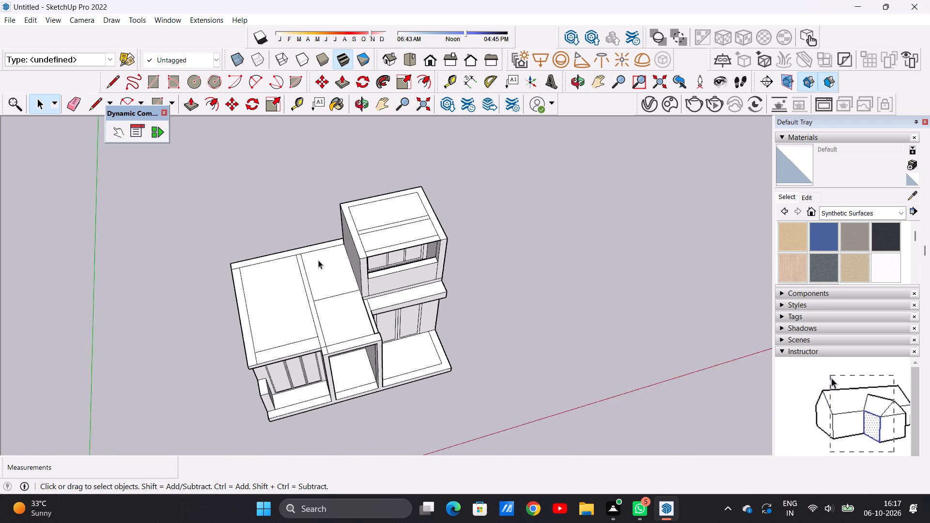
pyautogui.scroll(-2, 318, 260)
pyautogui.scroll(2, 291, 305)
pyautogui.moveTo(289, 305); pyautogui.dragTo(251, 288, button='middle')
pyautogui.scroll(2, 277, 278)
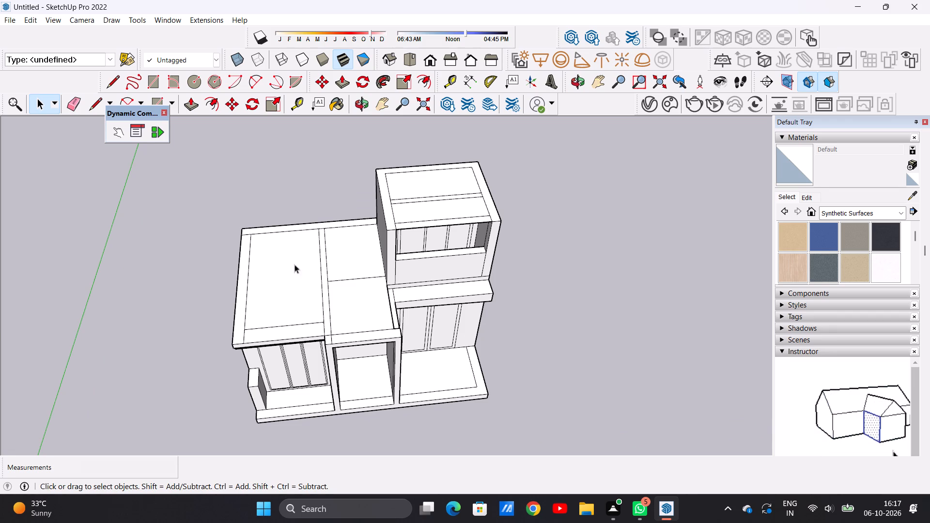
pyautogui.scroll(-4, 311, 259)
pyautogui.scroll(5, 296, 276)
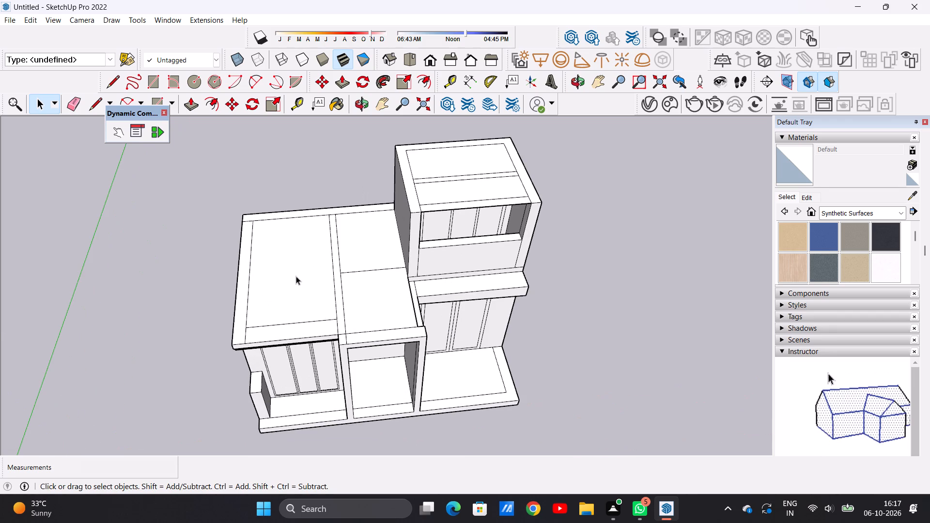
pyautogui.moveTo(288, 280); pyautogui.dragTo(312, 264, button='middle')
pyautogui.scroll(2, 310, 263)
pyautogui.scroll(-4, 316, 258)
pyautogui.scroll(5, 333, 271)
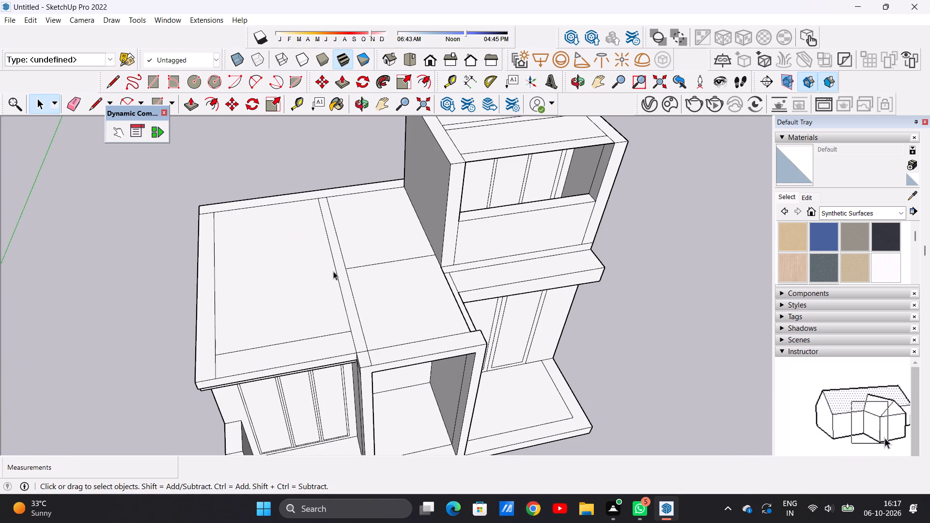
pyautogui.scroll(-3, 335, 269)
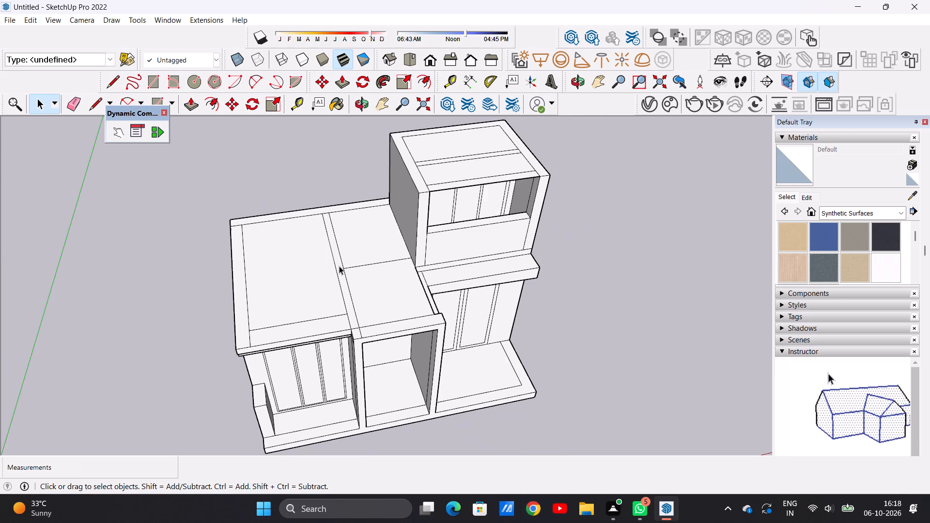
pyautogui.scroll(1, 333, 265)
pyautogui.scroll(-2, 333, 265)
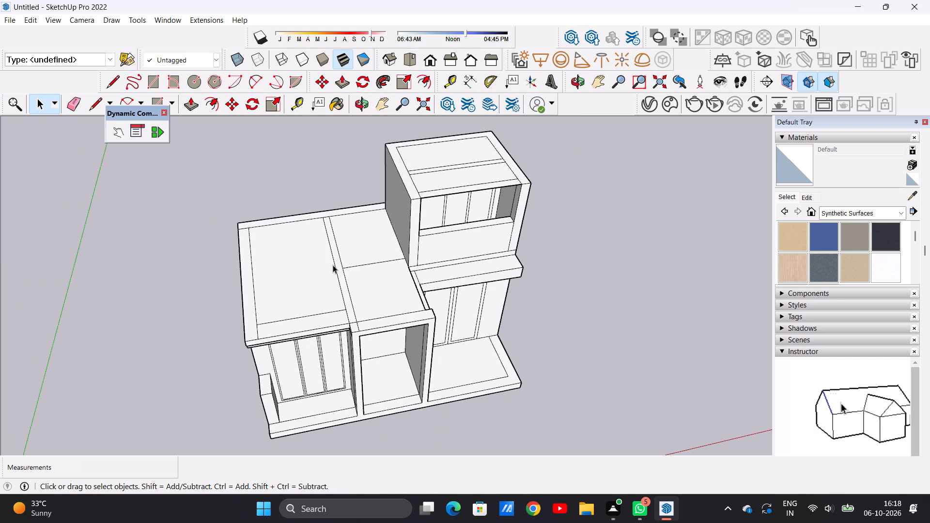
# Push/Pull the outer border strip of the lower roof up 6' 4" to align with the upper block's top front corner.
pyautogui.scroll(1, 247, 270)
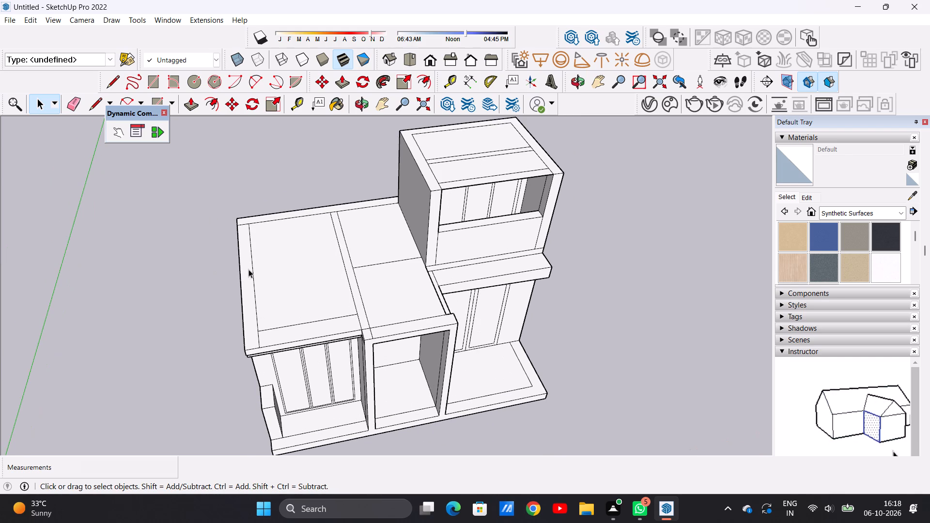
pyautogui.click(342, 79)
pyautogui.scroll(3, 267, 309)
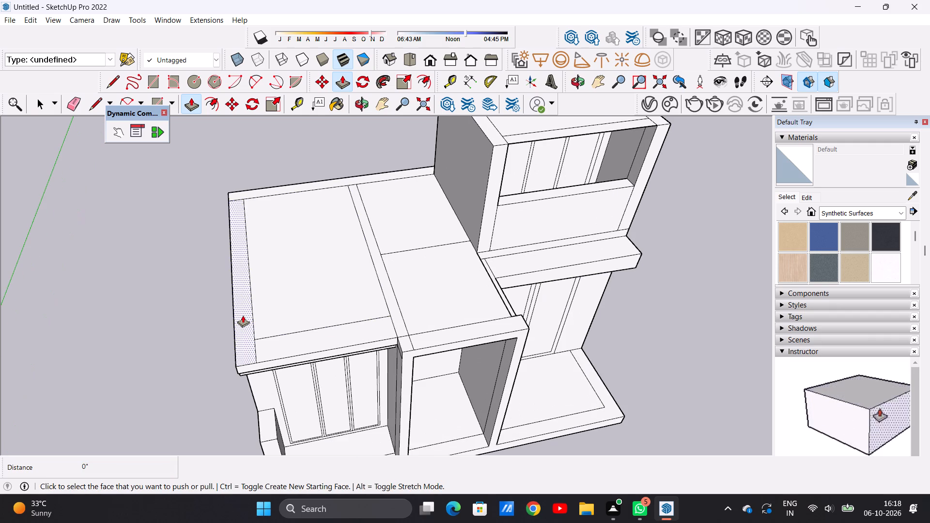
pyautogui.click(243, 315)
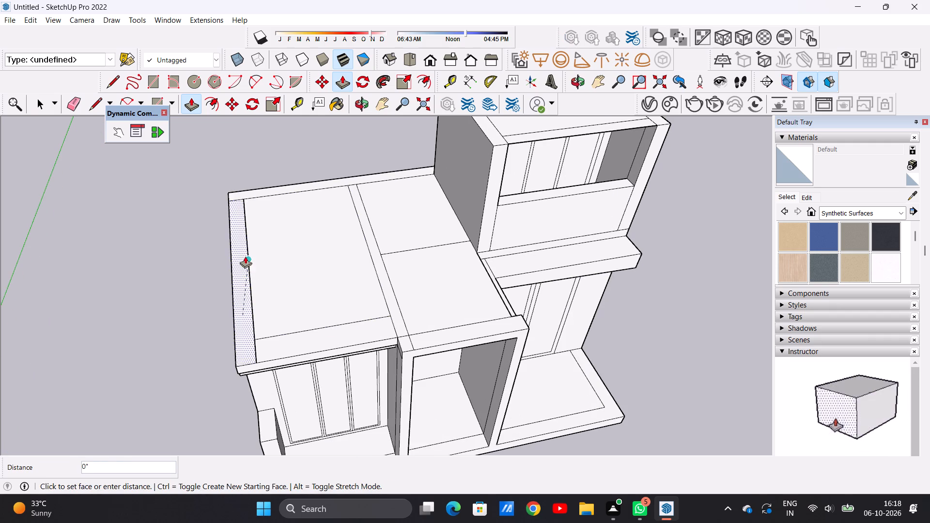
pyautogui.scroll(-4, 231, 237)
pyautogui.moveTo(231, 242); pyautogui.dragTo(237, 197, button='middle')
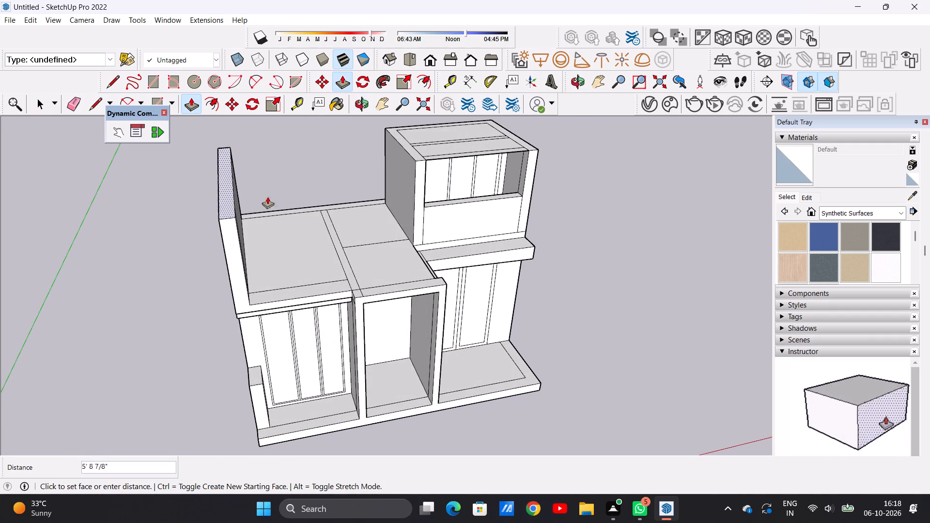
pyautogui.click(420, 162)
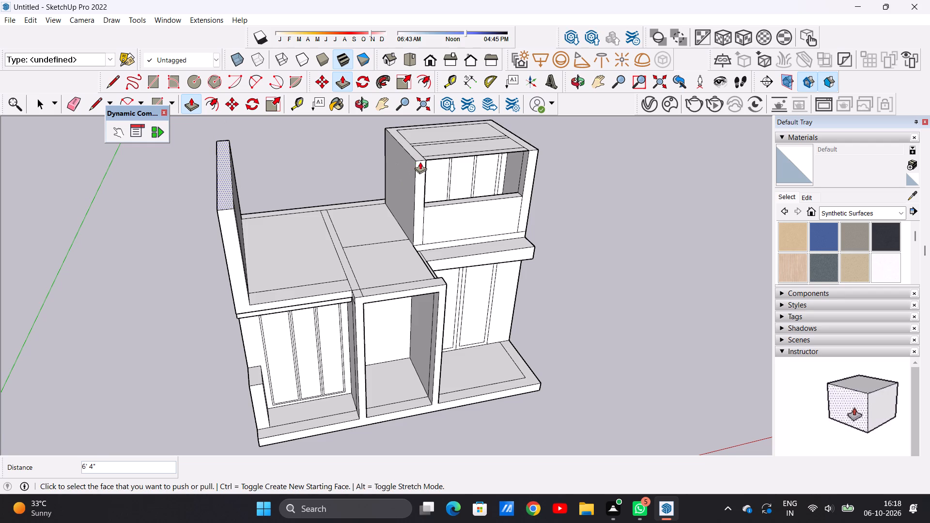
# Push/Pull the lower roof's middle strip up 6' 4" to the same height as the upper block.
pyautogui.moveTo(367, 274); pyautogui.dragTo(347, 243, button='middle')
pyautogui.scroll(3, 342, 252)
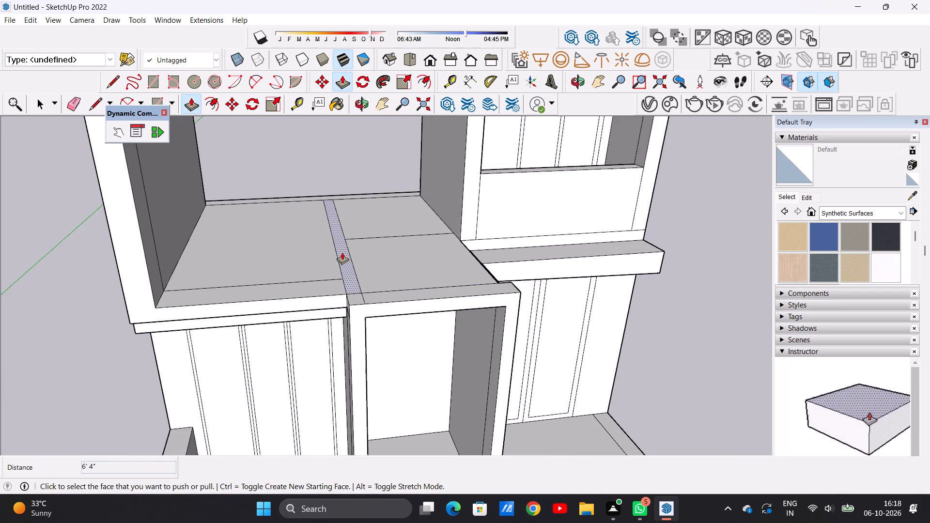
pyautogui.scroll(5, 342, 252)
pyautogui.click(345, 254)
pyautogui.scroll(-6, 351, 237)
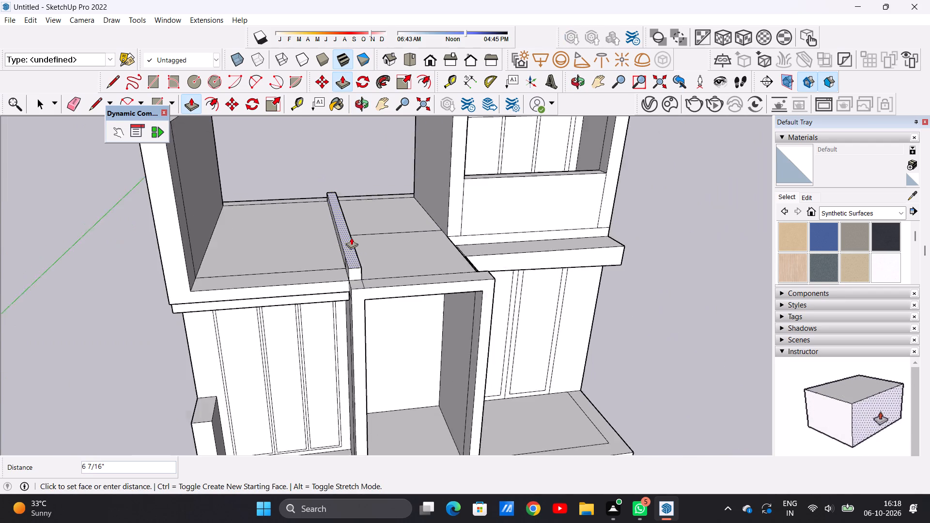
pyautogui.scroll(-4, 351, 237)
pyautogui.click(422, 151)
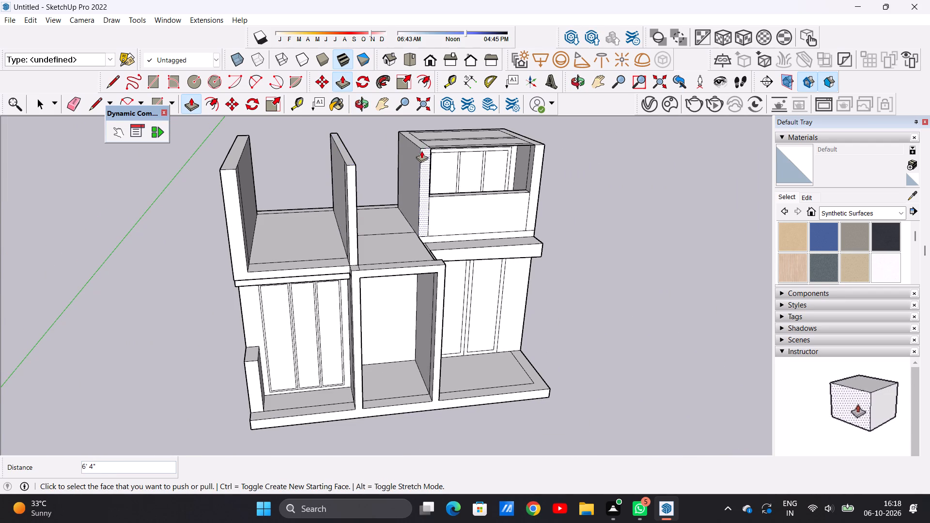
# Draw a line about 10 1/2" across the rear roof strip from the middle wall's back corner nearest the upper block to the rear edge.
pyautogui.scroll(-3, 409, 151)
pyautogui.moveTo(342, 178); pyautogui.dragTo(454, 344, button='middle')
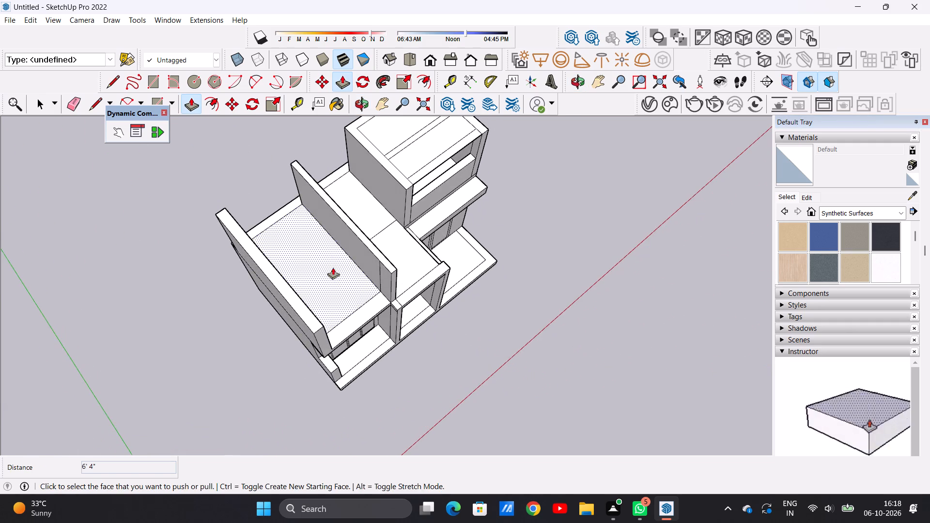
pyautogui.scroll(1, 330, 265)
pyautogui.moveTo(330, 265); pyautogui.dragTo(537, 250, button='middle')
pyautogui.press('space')
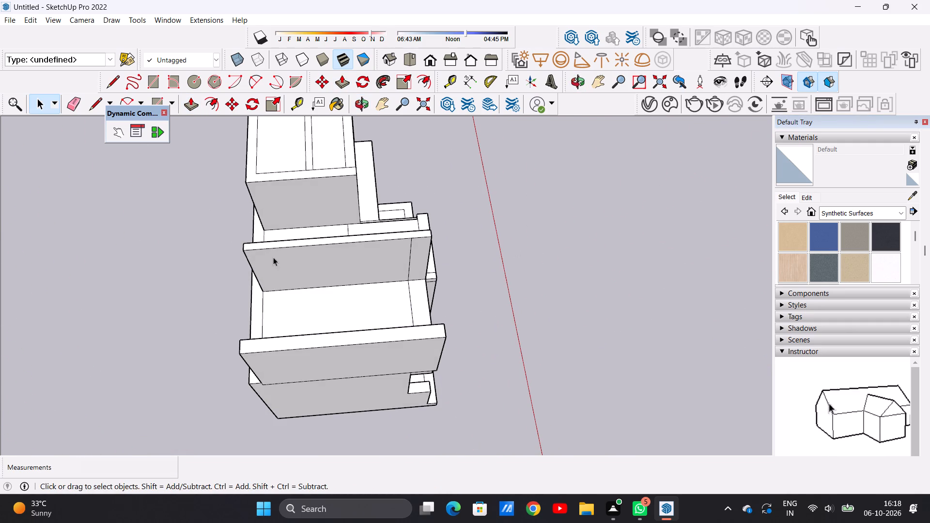
pyautogui.moveTo(237, 280); pyautogui.dragTo(401, 213, button='middle')
pyautogui.scroll(2, 297, 368)
pyautogui.moveTo(330, 376); pyautogui.dragTo(343, 385, button='middle')
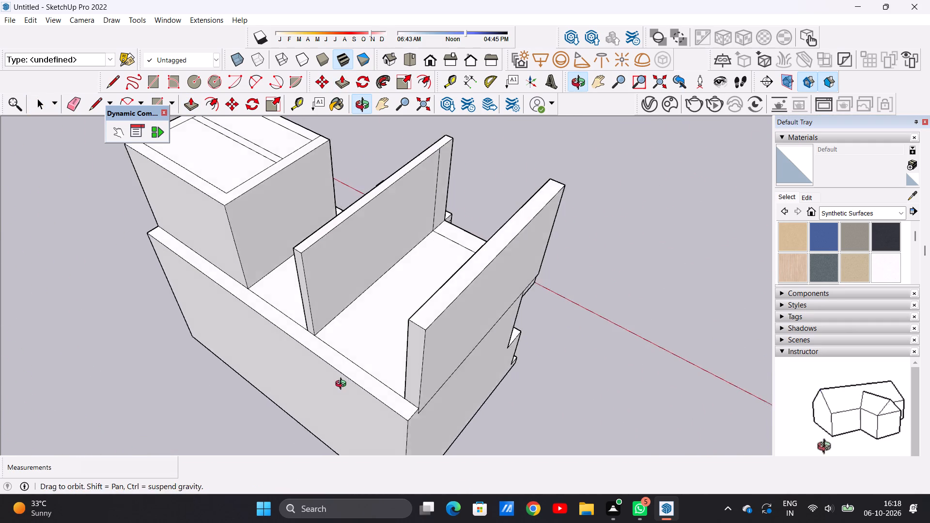
pyautogui.moveTo(343, 385); pyautogui.dragTo(383, 410, button='middle')
pyautogui.scroll(7, 359, 366)
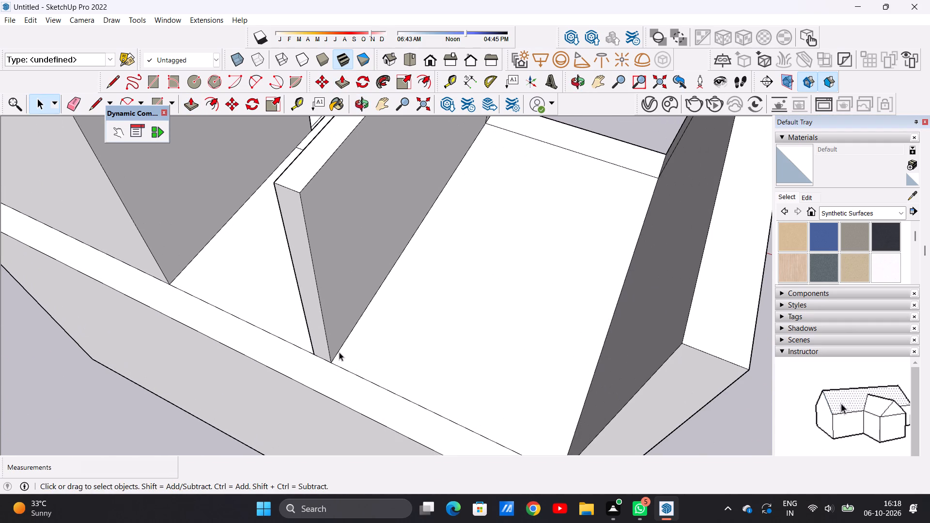
pyautogui.scroll(-9, 339, 352)
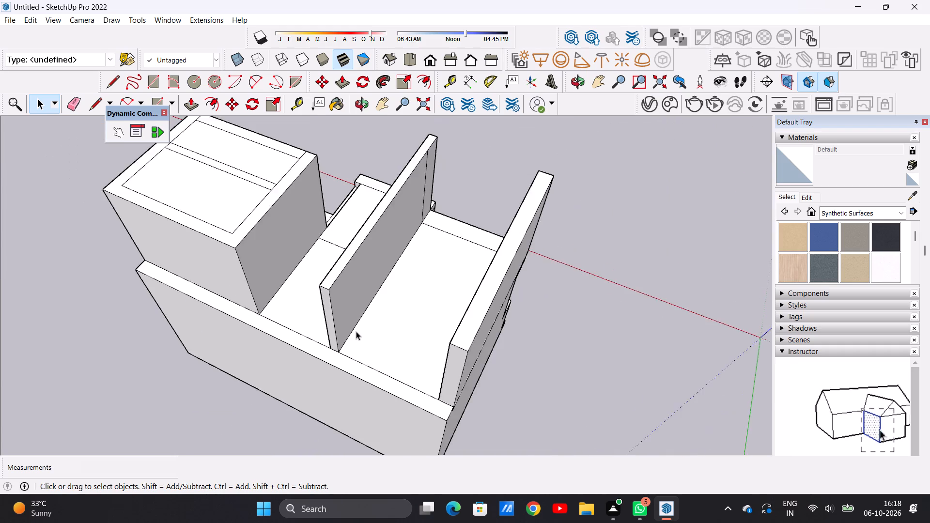
pyautogui.scroll(-4, 356, 331)
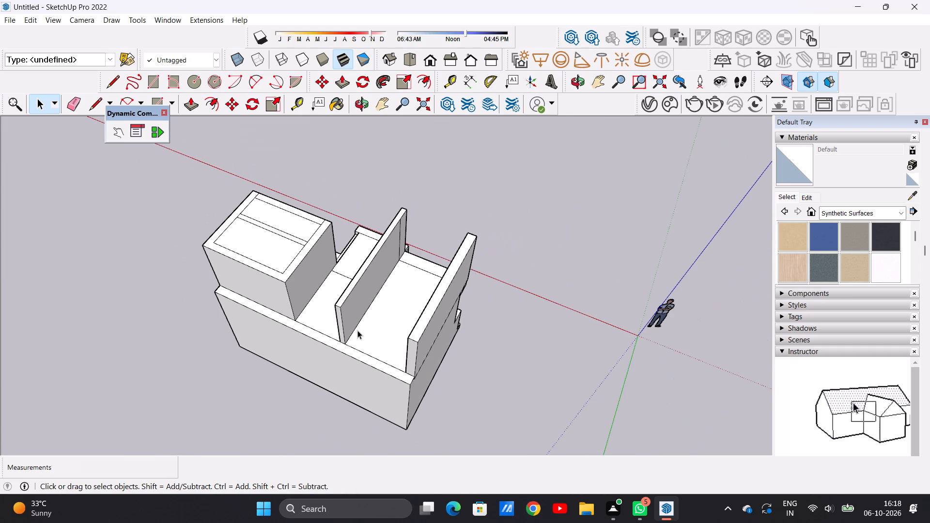
pyautogui.press('l')
pyautogui.scroll(13, 337, 354)
pyautogui.click(340, 329)
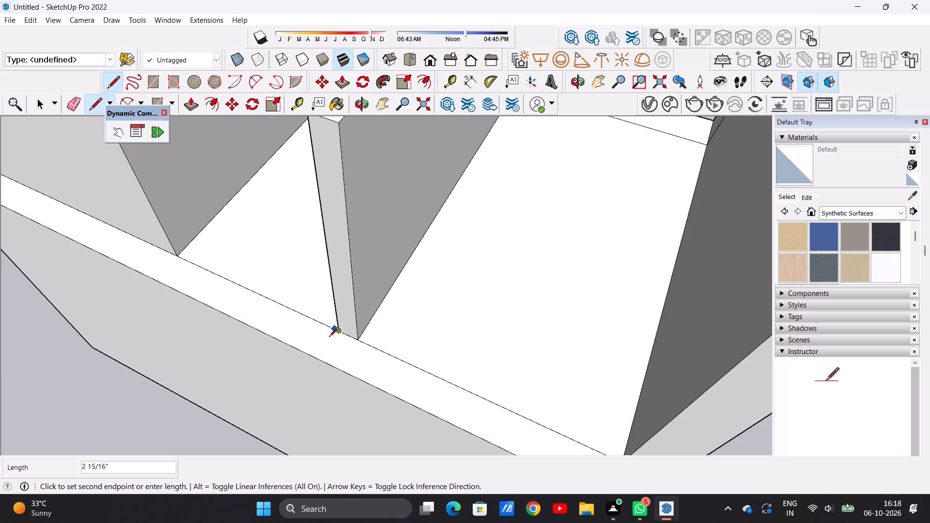
pyautogui.click(319, 358)
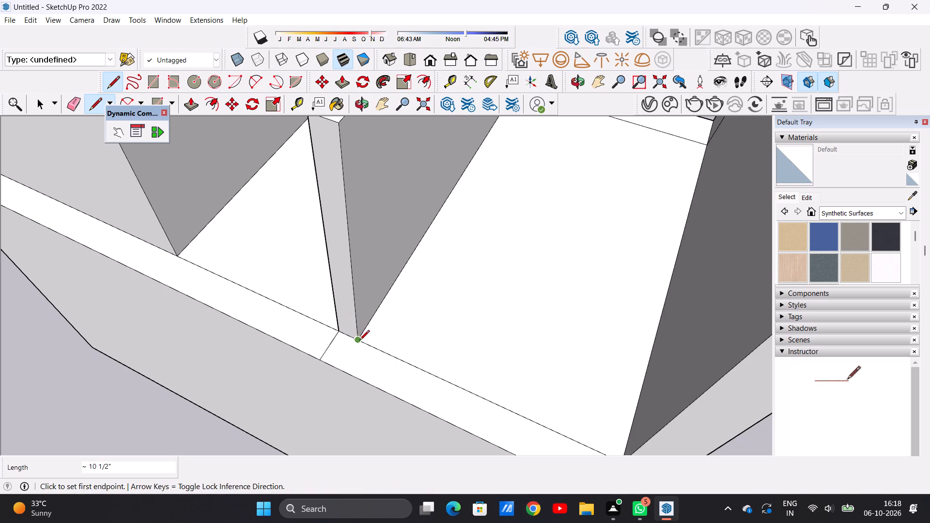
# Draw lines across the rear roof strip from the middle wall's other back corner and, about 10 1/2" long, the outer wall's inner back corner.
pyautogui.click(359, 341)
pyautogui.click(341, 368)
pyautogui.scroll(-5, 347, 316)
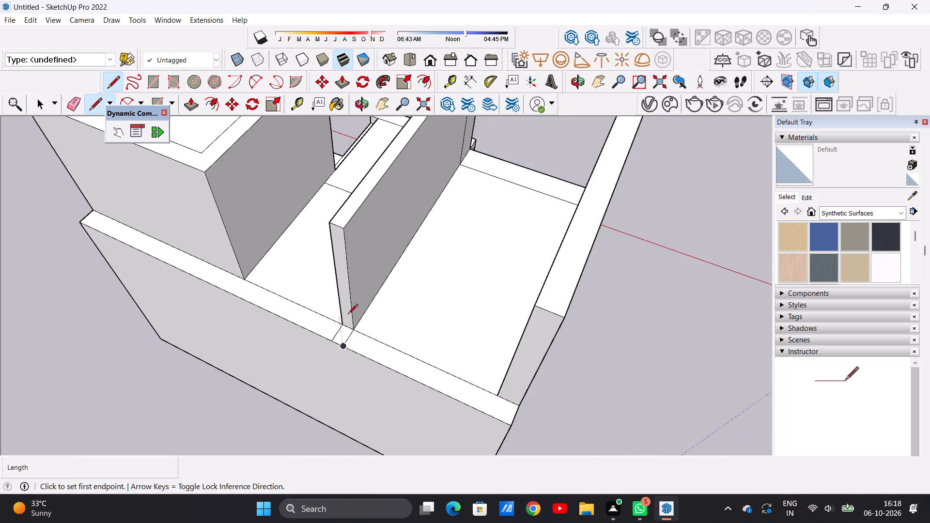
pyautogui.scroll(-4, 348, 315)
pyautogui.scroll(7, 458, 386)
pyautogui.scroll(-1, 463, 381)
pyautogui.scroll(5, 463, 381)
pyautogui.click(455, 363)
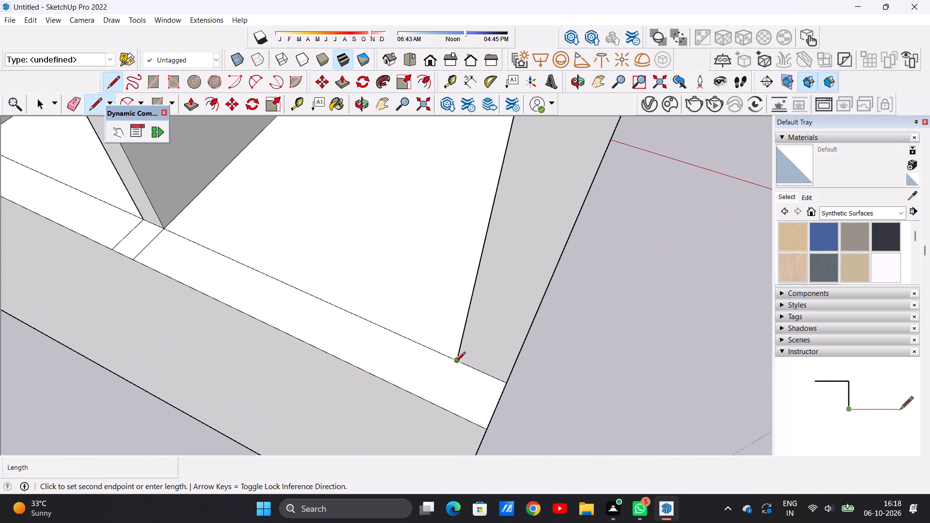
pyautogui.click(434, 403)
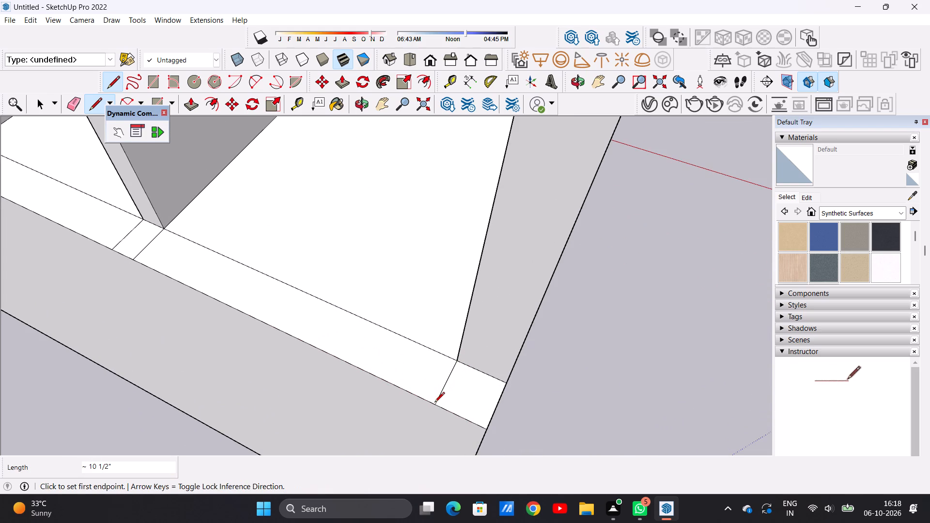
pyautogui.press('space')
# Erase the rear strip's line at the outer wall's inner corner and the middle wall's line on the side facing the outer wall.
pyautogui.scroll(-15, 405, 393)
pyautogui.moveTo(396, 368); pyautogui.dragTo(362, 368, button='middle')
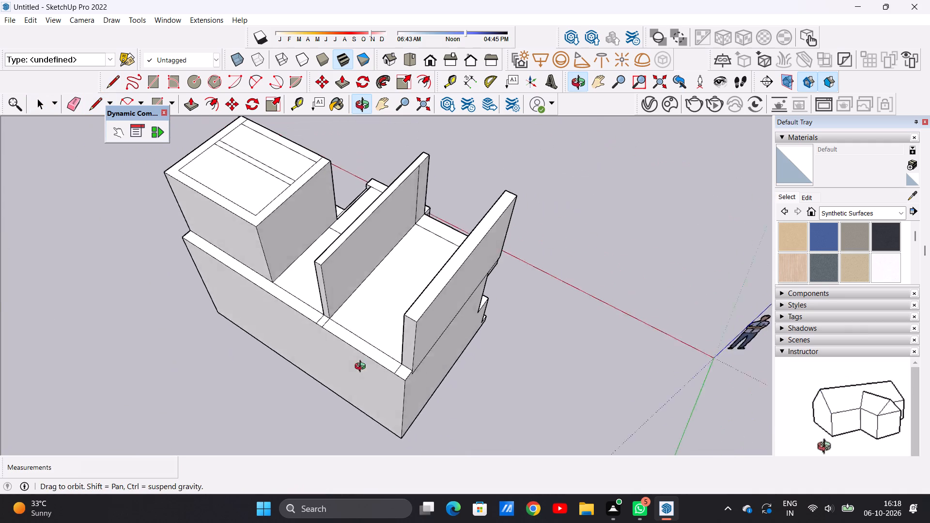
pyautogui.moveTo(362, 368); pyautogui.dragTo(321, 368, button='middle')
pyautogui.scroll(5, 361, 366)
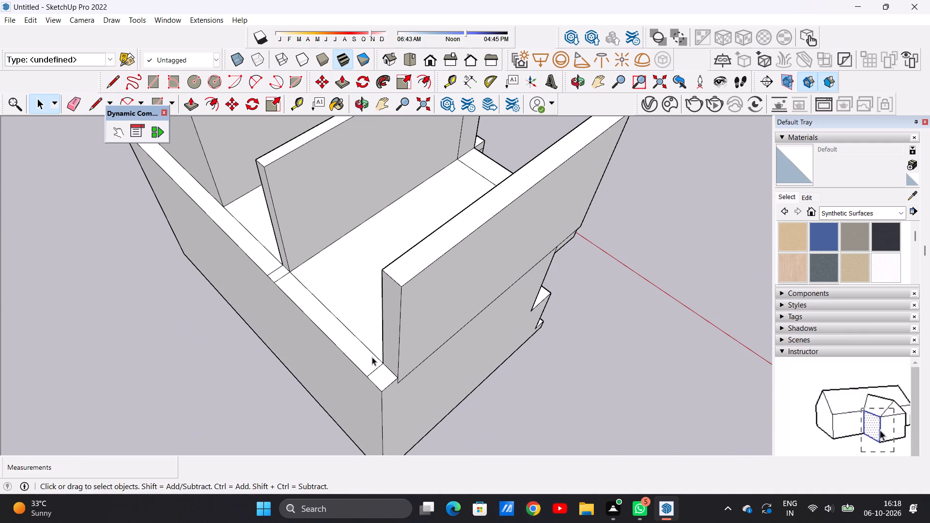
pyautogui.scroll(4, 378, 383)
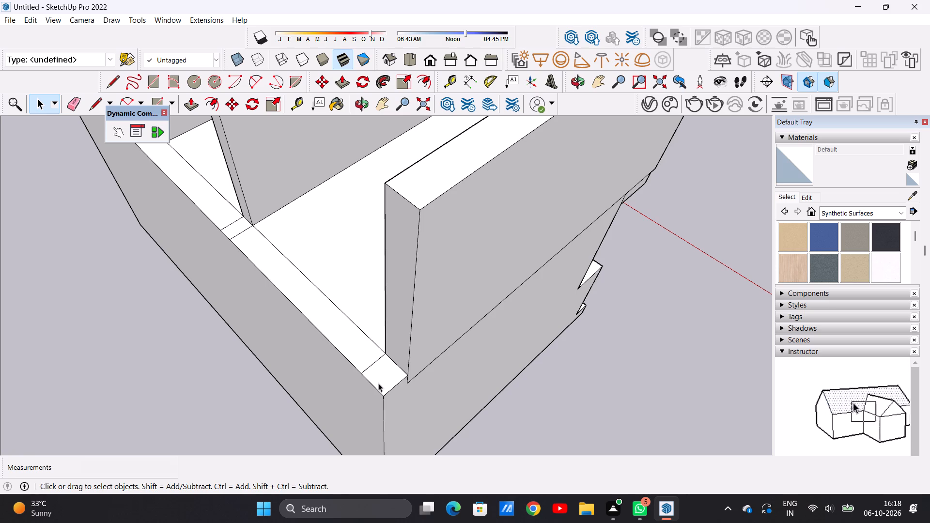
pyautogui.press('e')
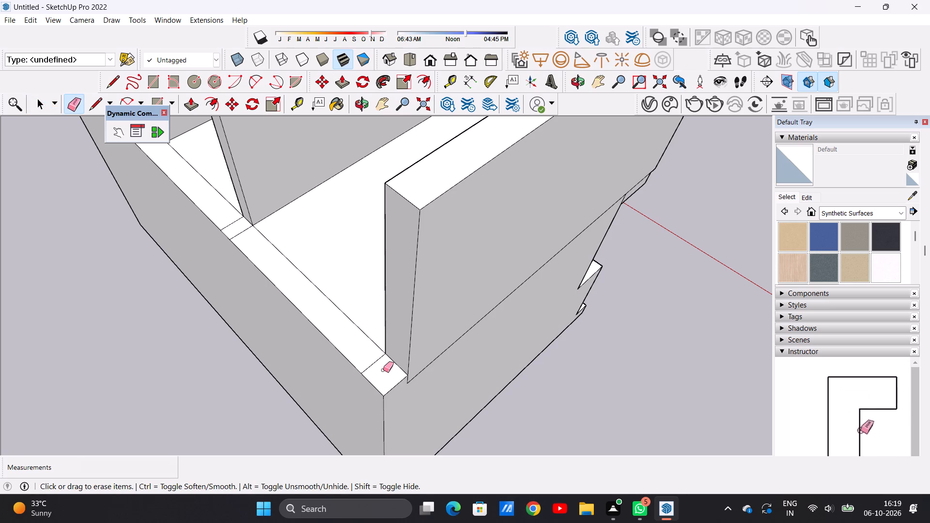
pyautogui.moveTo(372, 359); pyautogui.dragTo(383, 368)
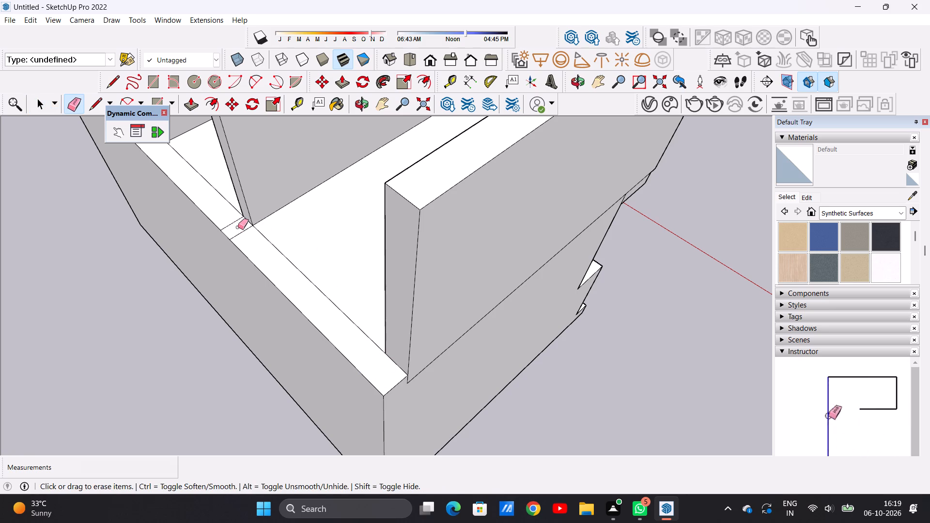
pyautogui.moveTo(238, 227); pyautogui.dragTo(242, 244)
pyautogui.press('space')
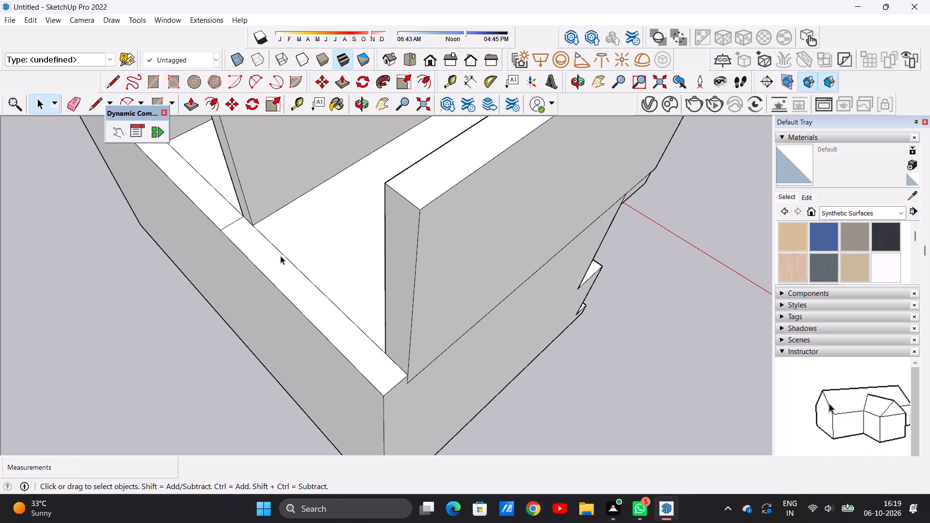
# Push/Pull the rear strip between the middle and outer walls up to the top of the outer wall.
pyautogui.write('p')
pyautogui.click(356, 338)
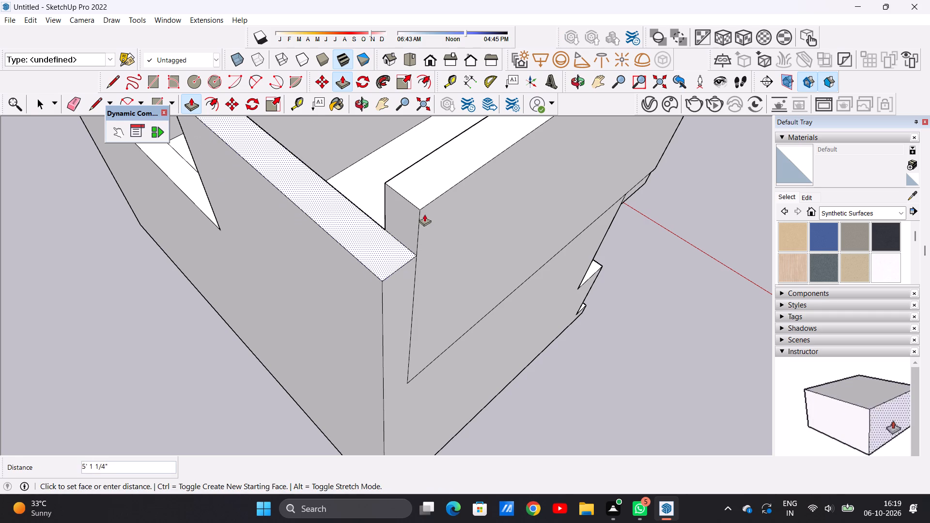
pyautogui.click(421, 207)
pyautogui.press('space')
# Examine the raised walls and the roof bay between them from the front and above.
pyautogui.scroll(-8, 410, 323)
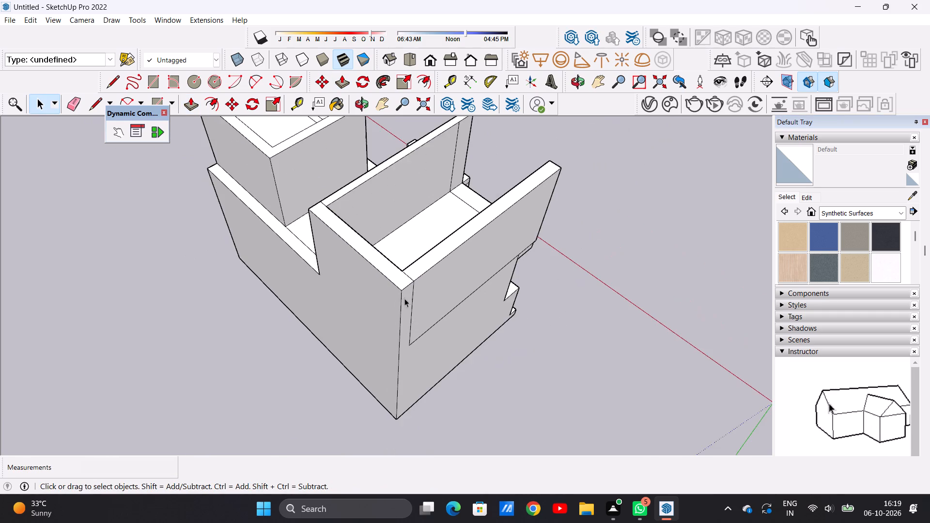
pyautogui.scroll(-4, 404, 298)
pyautogui.moveTo(497, 283); pyautogui.dragTo(269, 239, button='middle')
pyautogui.moveTo(404, 277); pyautogui.dragTo(227, 214, button='middle')
pyautogui.moveTo(395, 250); pyautogui.dragTo(300, 286, button='middle')
pyautogui.scroll(1, 346, 271)
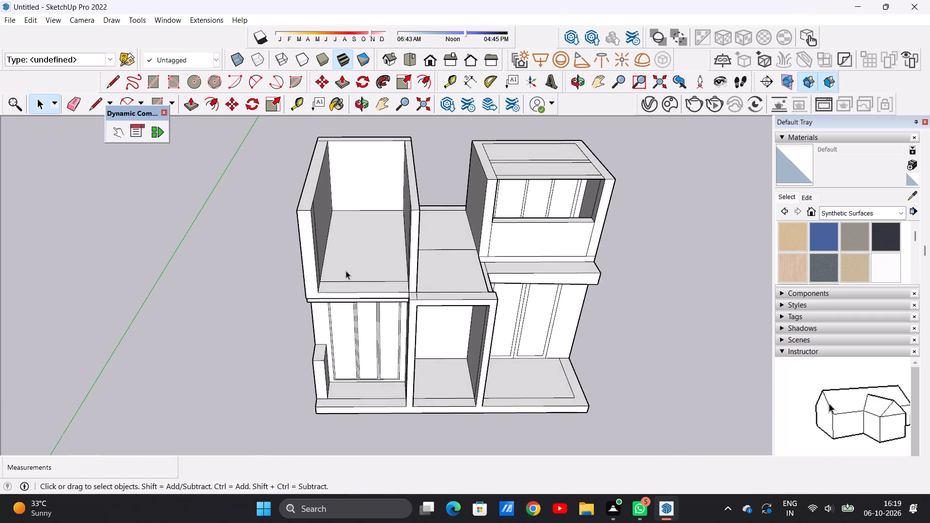
pyautogui.scroll(1, 346, 271)
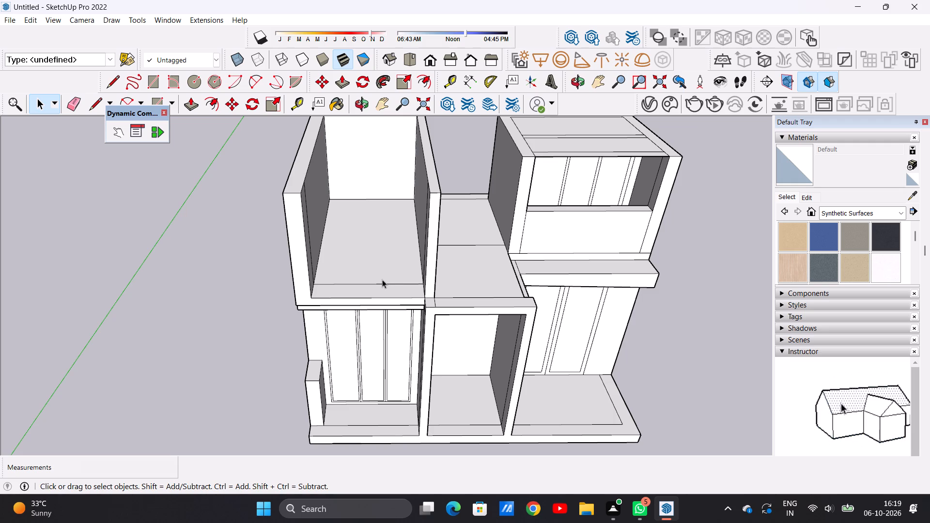
pyautogui.scroll(5, 394, 290)
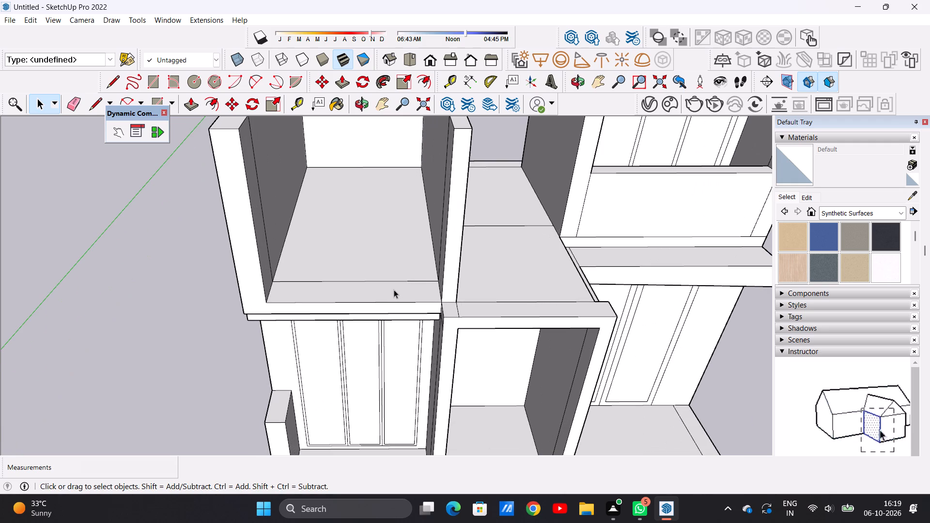
pyautogui.scroll(-3, 419, 285)
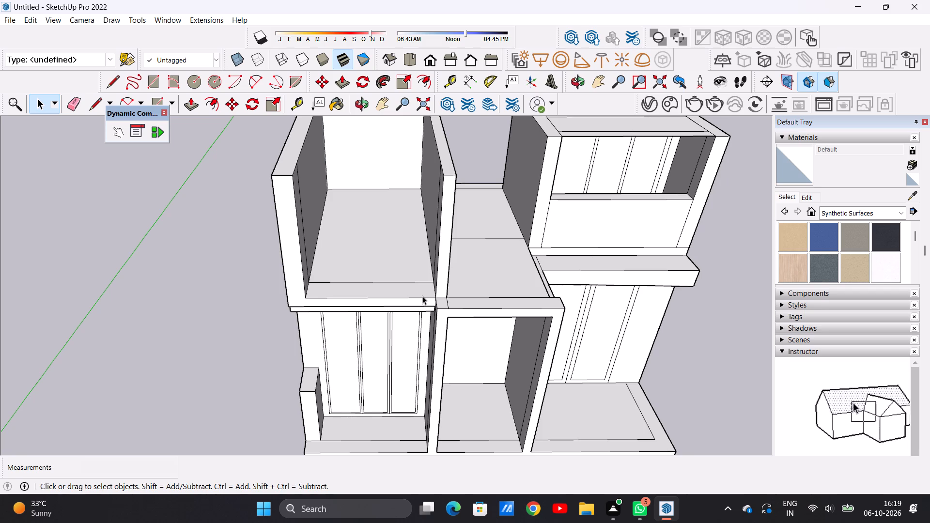
# Copy the large floor face inside the second upper volume up 6' 4" to the tops of its walls.
pyautogui.doubleClick(401, 258)
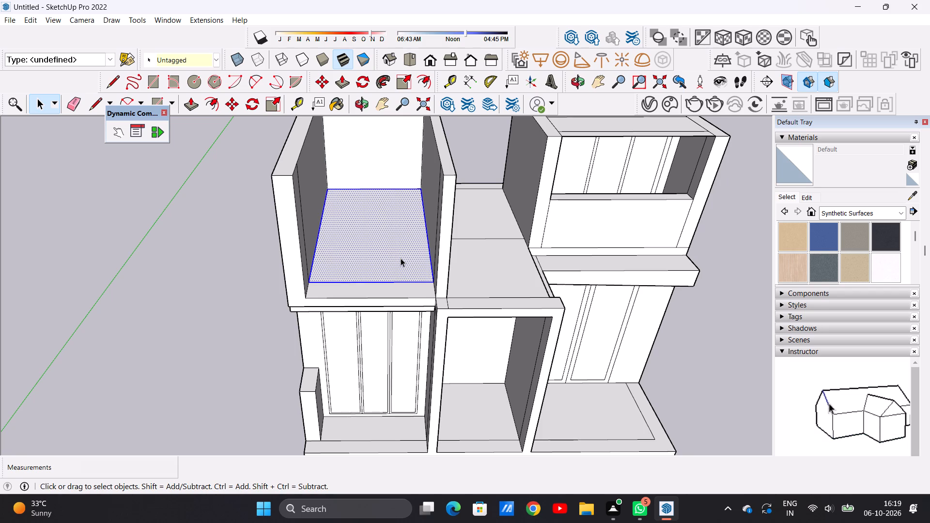
pyautogui.moveTo(403, 213); pyautogui.dragTo(392, 292, button='middle')
pyautogui.scroll(-2, 392, 282)
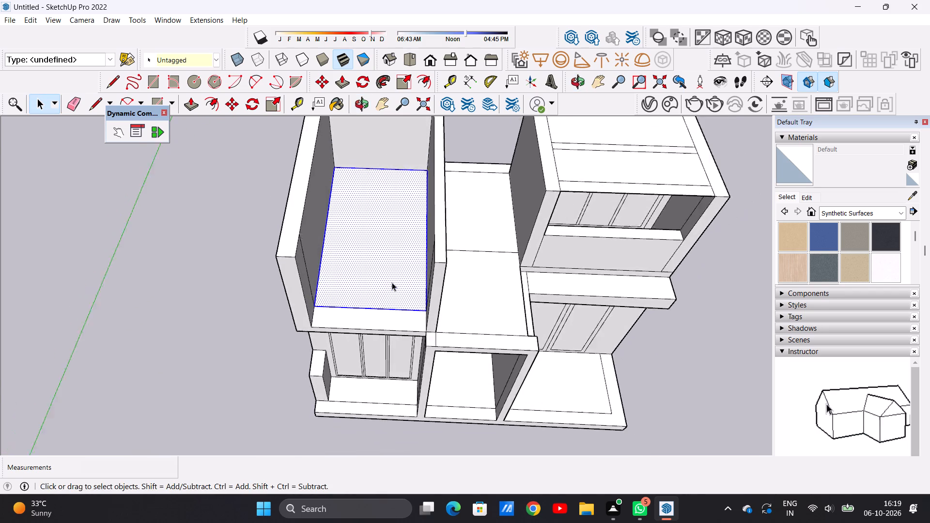
pyautogui.scroll(-8, 392, 282)
pyautogui.moveTo(389, 229); pyautogui.dragTo(396, 244, button='middle')
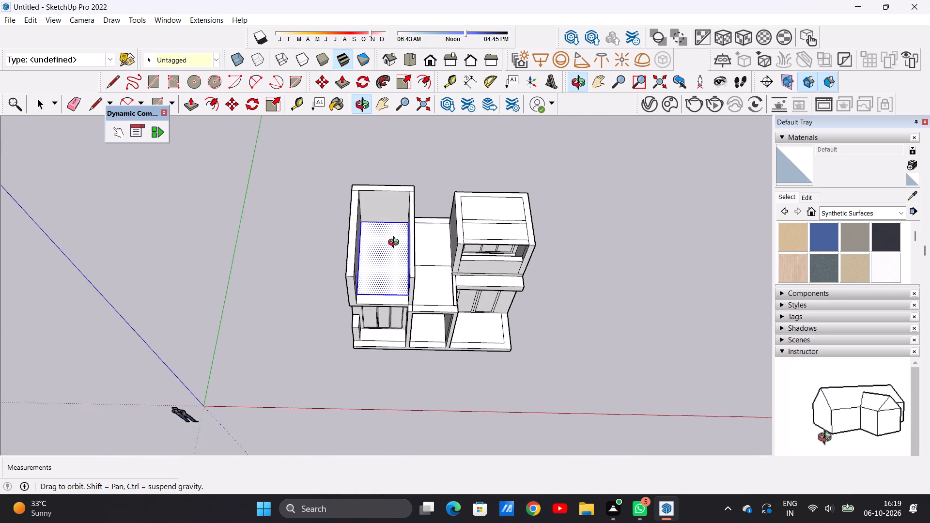
pyautogui.moveTo(396, 244); pyautogui.dragTo(396, 245, button='middle')
pyautogui.scroll(9, 405, 234)
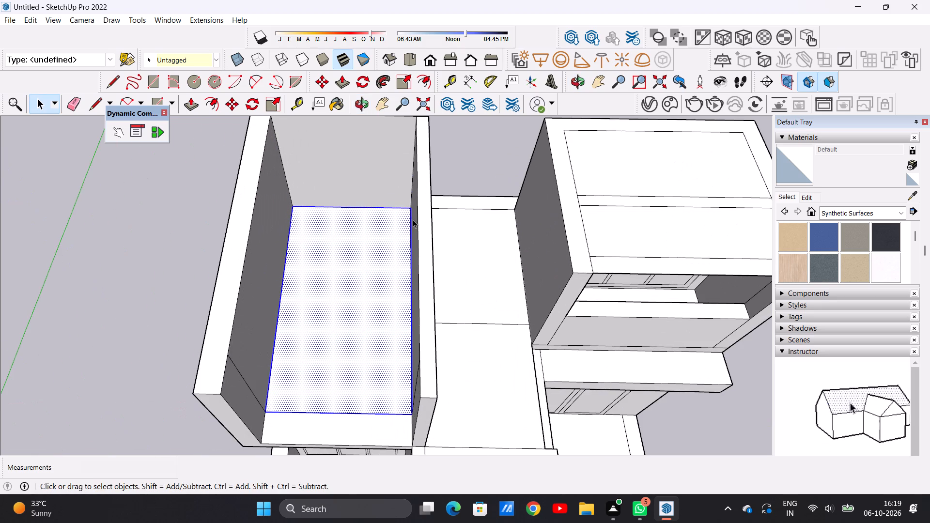
pyautogui.press('m')
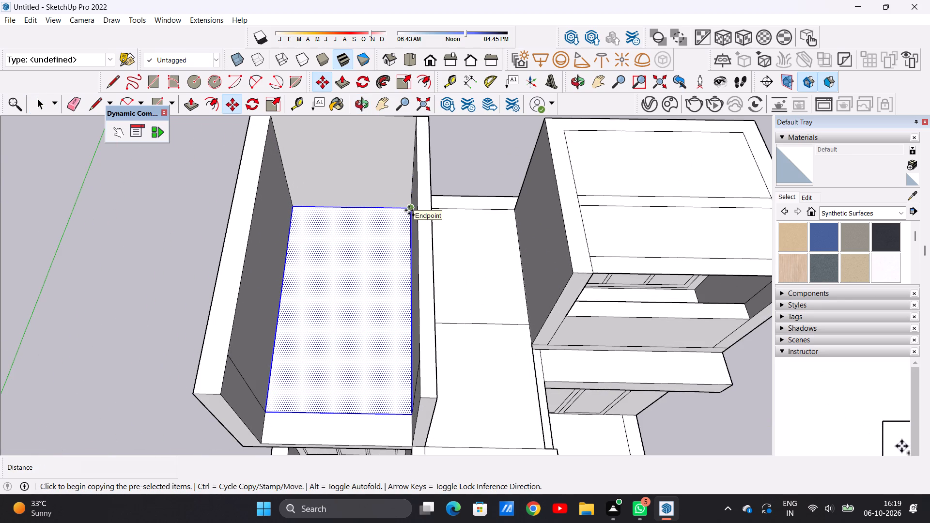
pyautogui.click(409, 210)
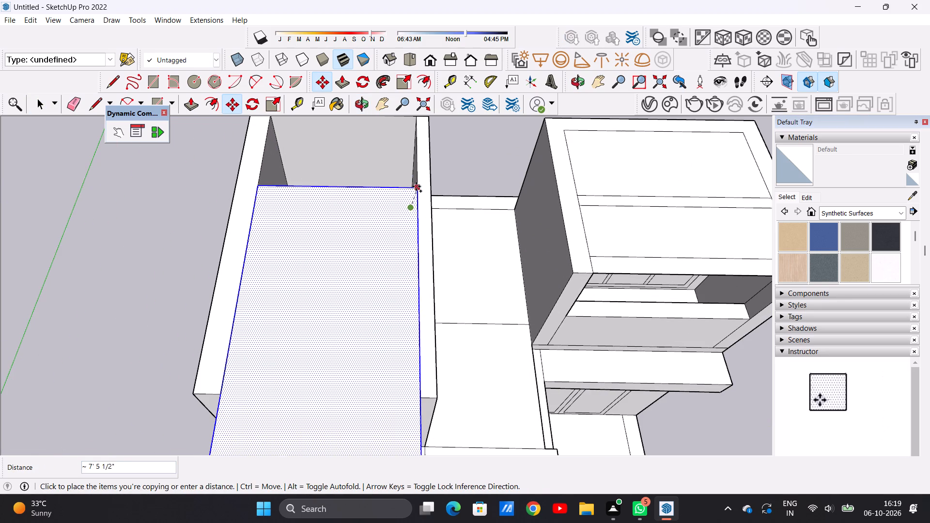
pyautogui.scroll(-9, 415, 188)
pyautogui.scroll(10, 413, 165)
pyautogui.scroll(-1, 414, 163)
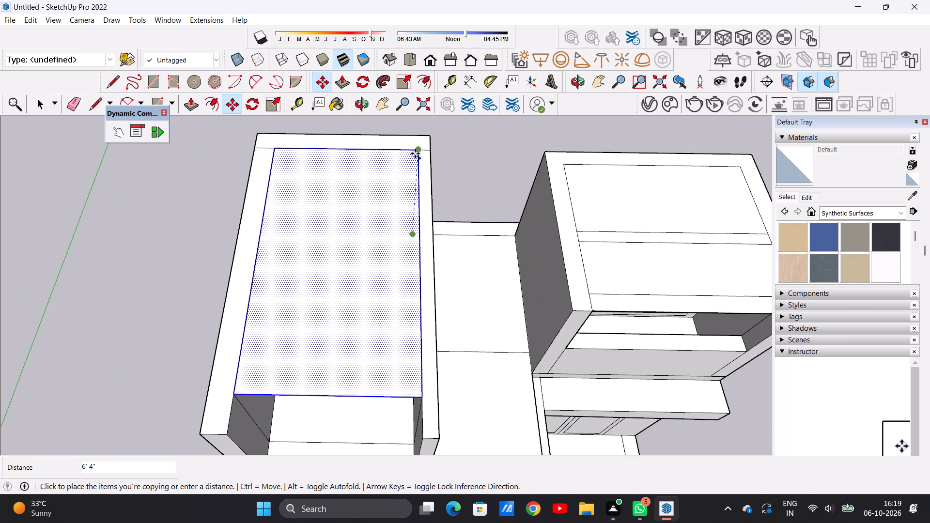
pyautogui.click(415, 154)
pyautogui.press('space')
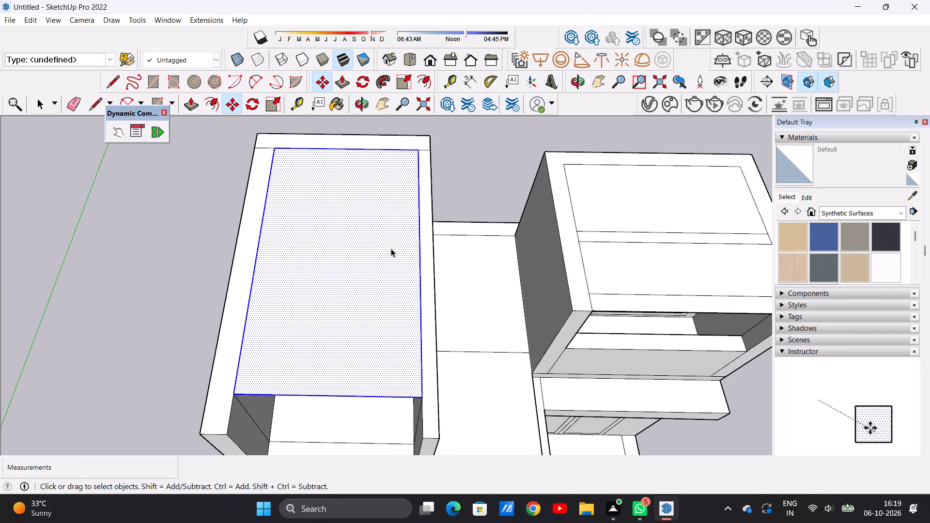
# Copy the front floor strip up 6' 4" to the wall tops, directly in front of the new cover.
pyautogui.scroll(-8, 366, 314)
pyautogui.moveTo(325, 440); pyautogui.dragTo(394, 424, button='middle')
pyautogui.scroll(11, 437, 362)
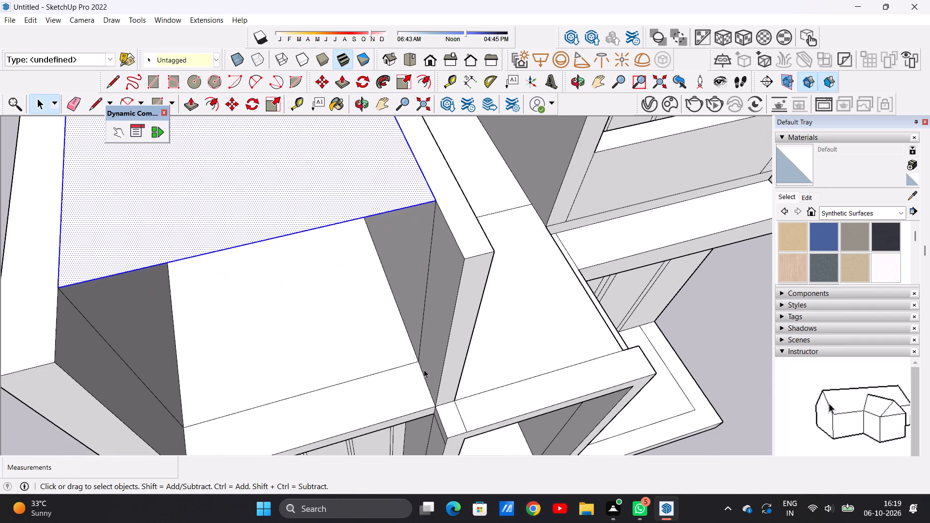
pyautogui.doubleClick(410, 390)
pyautogui.press('m')
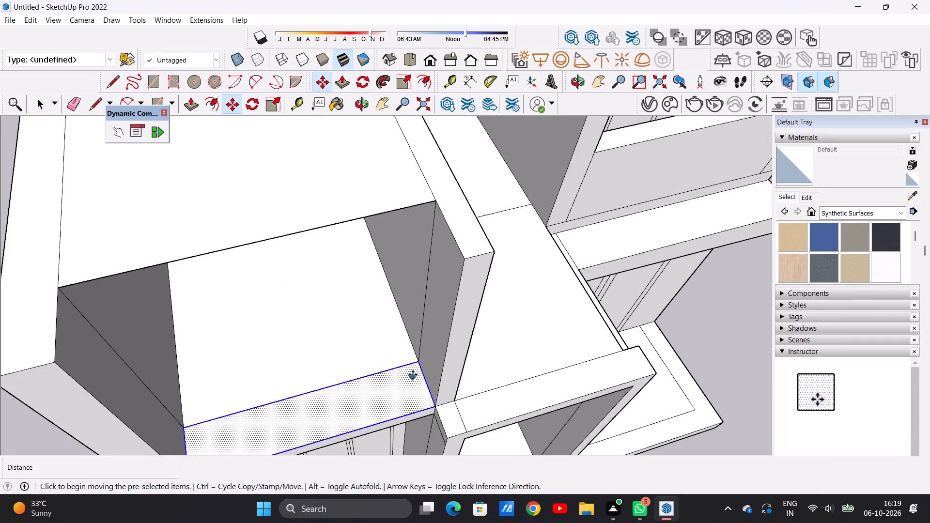
pyautogui.click(418, 361)
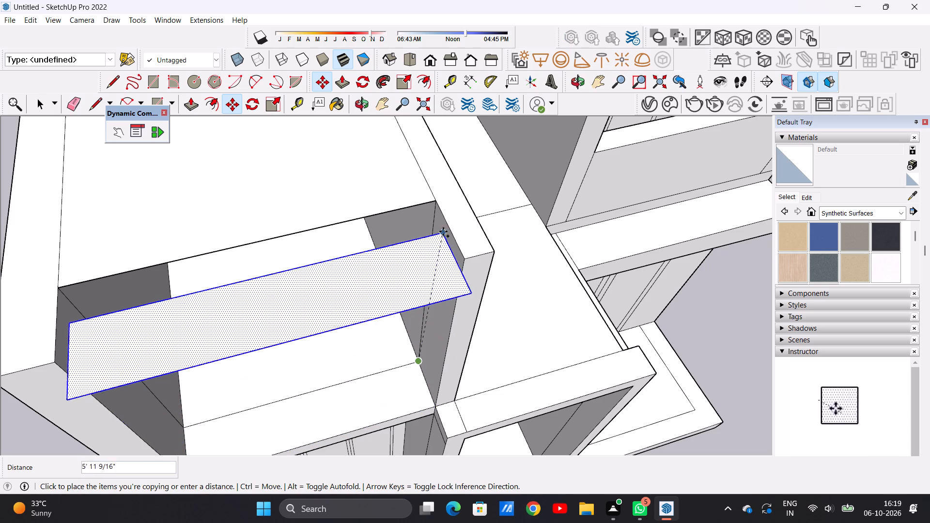
pyautogui.click(438, 203)
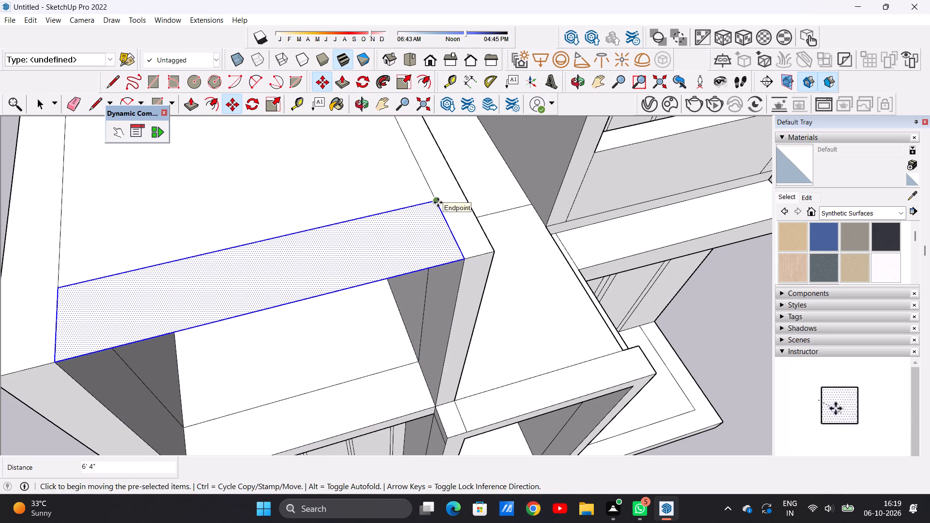
pyautogui.press('space')
pyautogui.scroll(-14, 443, 260)
pyautogui.click(257, 291)
# Examine the newly covered upper volume against the rest of the villa from the front, above and outer side.
pyautogui.moveTo(434, 284); pyautogui.dragTo(386, 220, button='middle')
pyautogui.scroll(-4, 355, 267)
pyautogui.moveTo(375, 241); pyautogui.dragTo(373, 204, button='middle')
pyautogui.scroll(7, 372, 202)
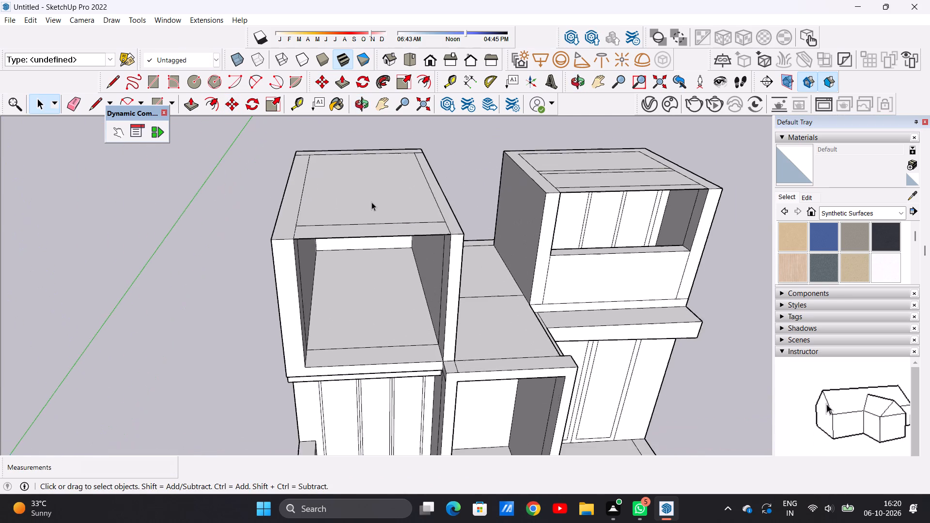
pyautogui.scroll(2, 372, 202)
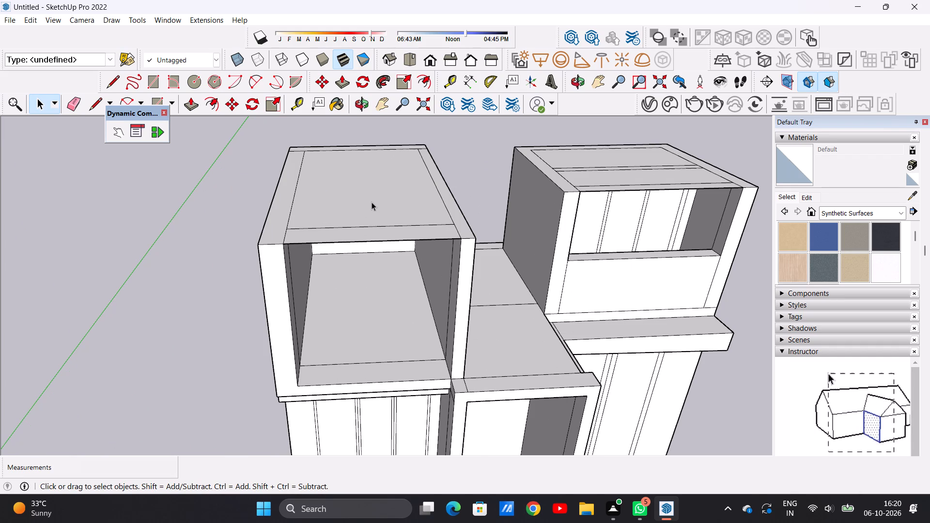
pyautogui.scroll(-6, 393, 195)
pyautogui.moveTo(445, 232); pyautogui.dragTo(402, 193, button='middle')
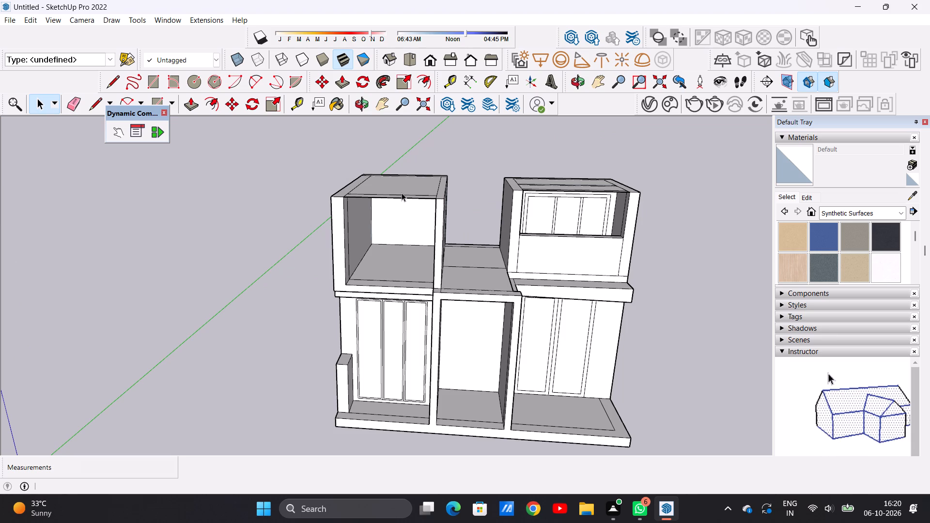
pyautogui.scroll(1, 402, 193)
pyautogui.scroll(-4, 402, 193)
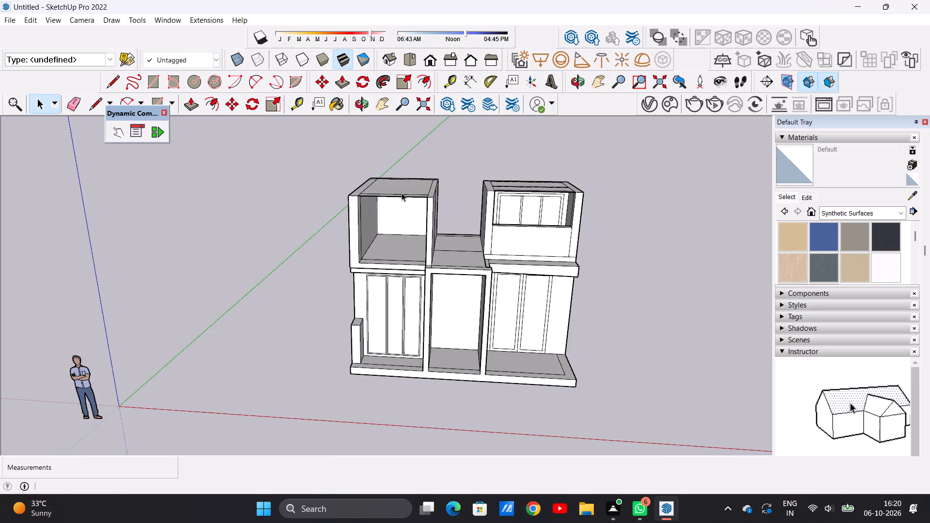
pyautogui.moveTo(391, 199); pyautogui.dragTo(409, 250, button='middle')
pyautogui.scroll(4, 403, 234)
pyautogui.scroll(-4, 404, 232)
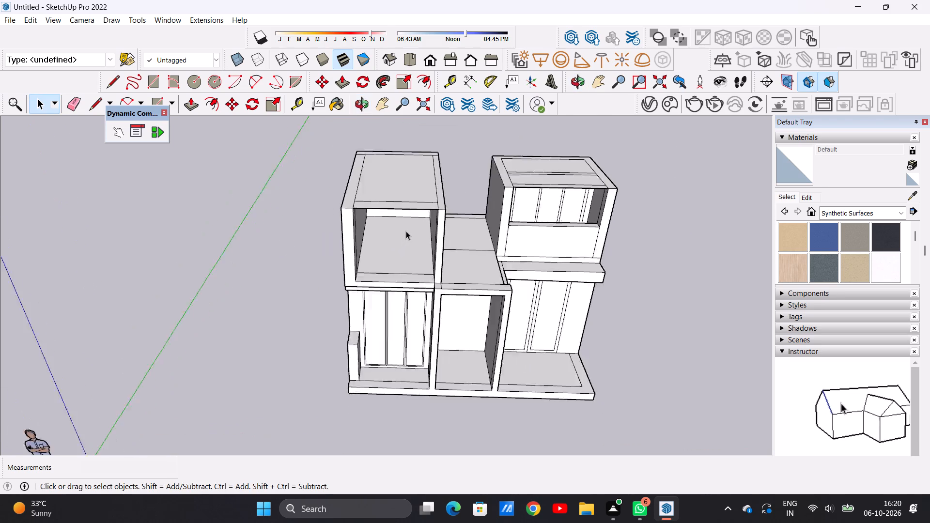
pyautogui.scroll(-1, 406, 231)
pyautogui.moveTo(356, 223); pyautogui.dragTo(508, 275, button='middle')
pyautogui.scroll(12, 412, 209)
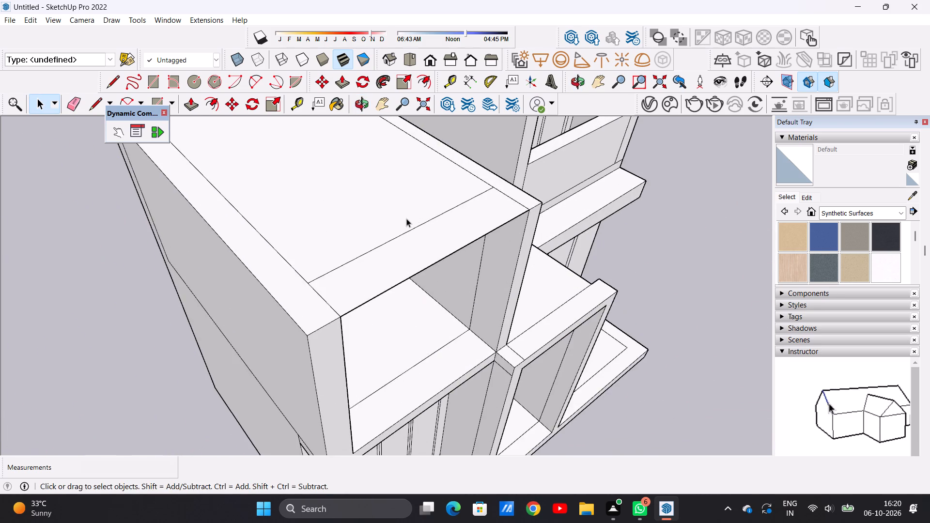
pyautogui.scroll(11, 396, 230)
pyautogui.scroll(-16, 398, 262)
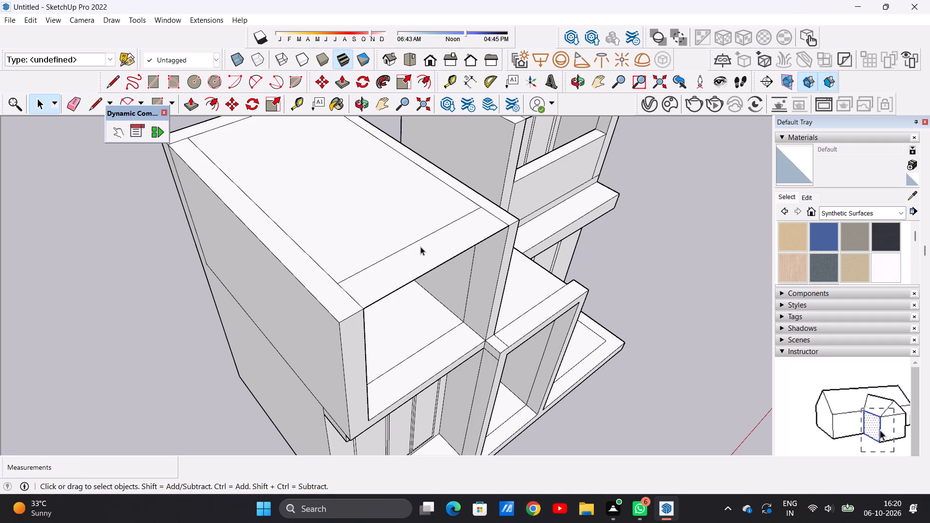
pyautogui.scroll(-5, 420, 246)
pyautogui.scroll(5, 413, 260)
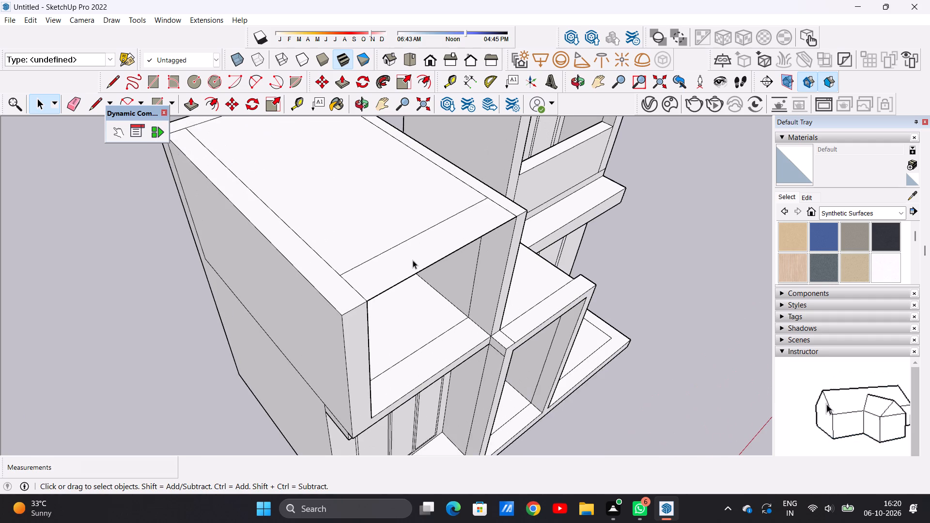
pyautogui.scroll(-3, 413, 260)
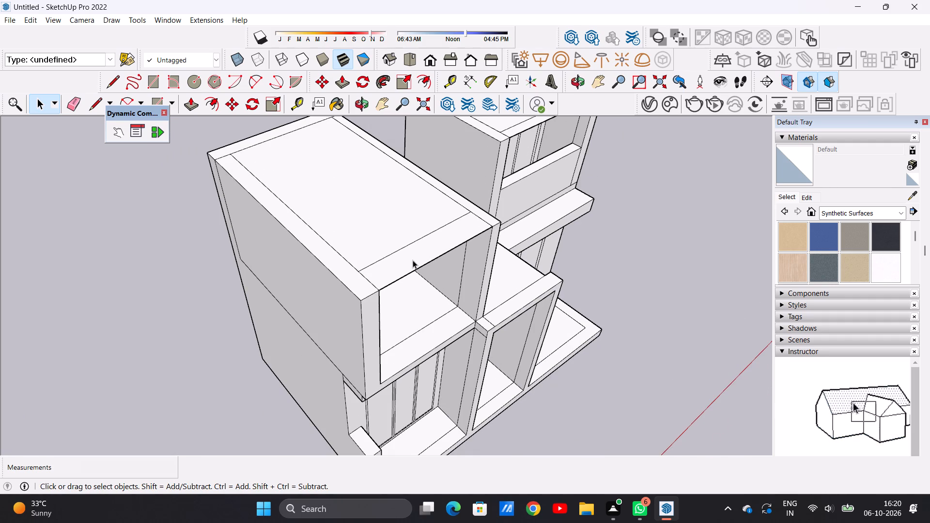
pyautogui.scroll(-8, 413, 260)
pyautogui.scroll(7, 416, 216)
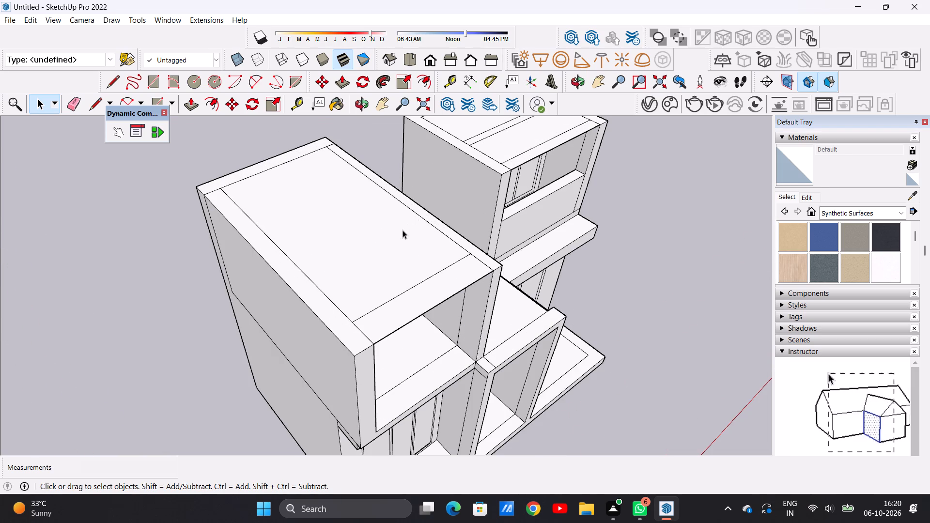
pyautogui.scroll(3, 401, 261)
pyautogui.scroll(-12, 363, 252)
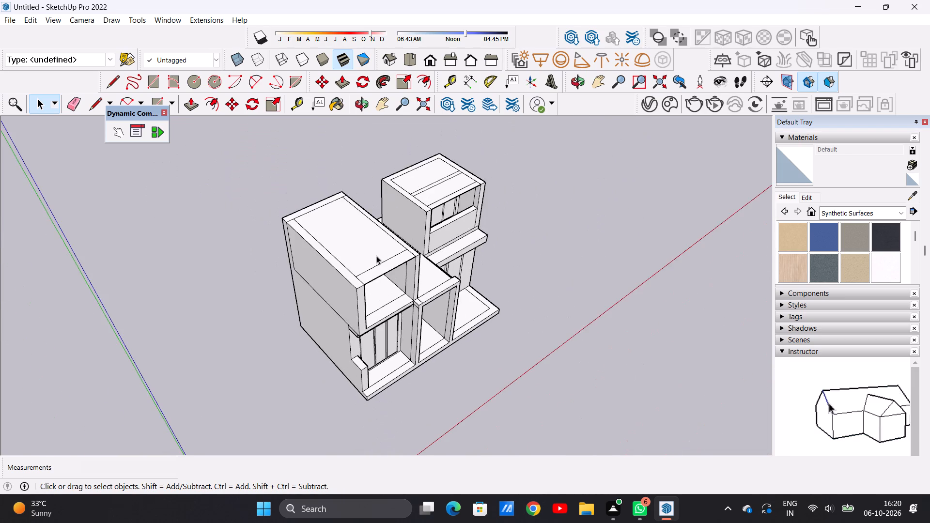
# Push/Pull the cover's front strip up 5 5/16".
pyautogui.moveTo(376, 255); pyautogui.dragTo(373, 221, button='middle')
pyautogui.scroll(5, 366, 214)
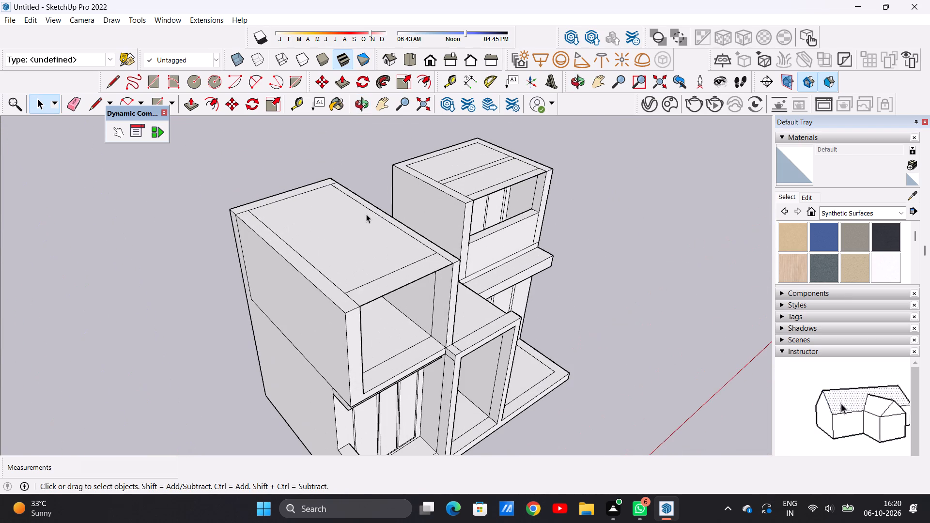
pyautogui.press('p')
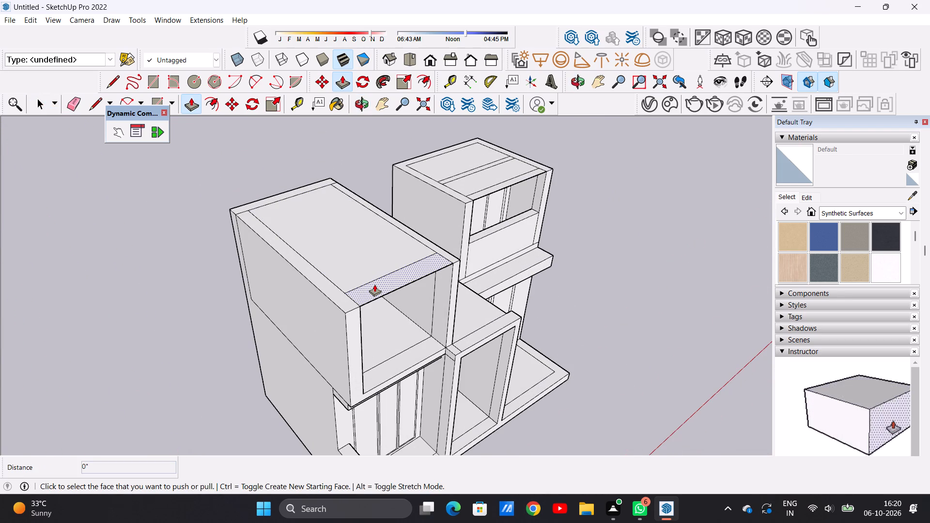
pyautogui.click(374, 284)
pyautogui.moveTo(376, 274); pyautogui.dragTo(303, 227, button='middle')
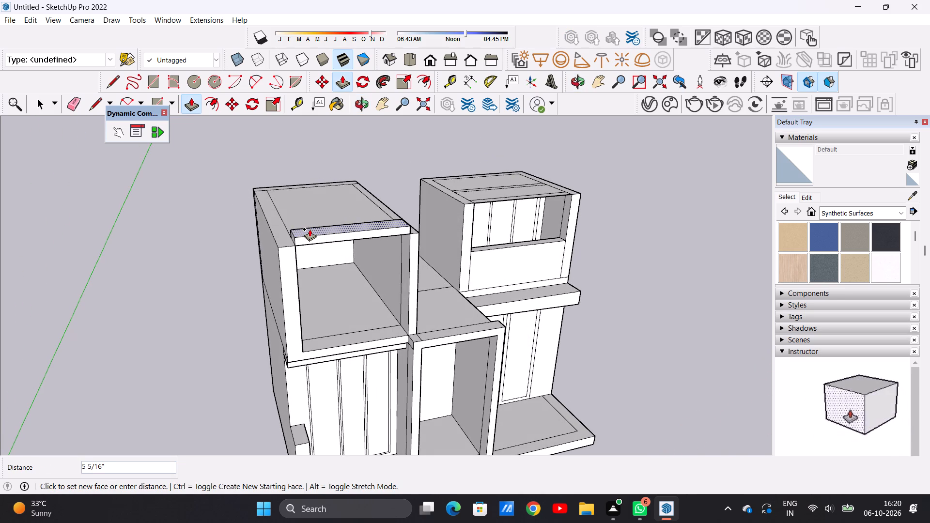
pyautogui.click(310, 229)
# Push/Pull the raised strip's rear face back about 11' 2 1/4" over the cover to the back wall.
pyautogui.scroll(-5, 361, 263)
pyautogui.moveTo(285, 221); pyautogui.dragTo(650, 295, button='middle')
pyautogui.scroll(13, 434, 272)
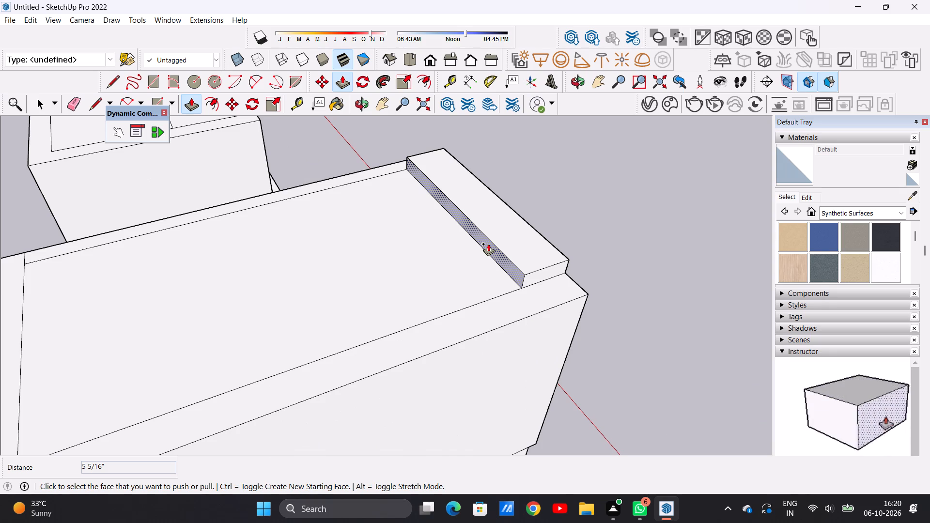
pyautogui.click(488, 244)
pyautogui.scroll(-11, 381, 253)
pyautogui.scroll(4, 275, 284)
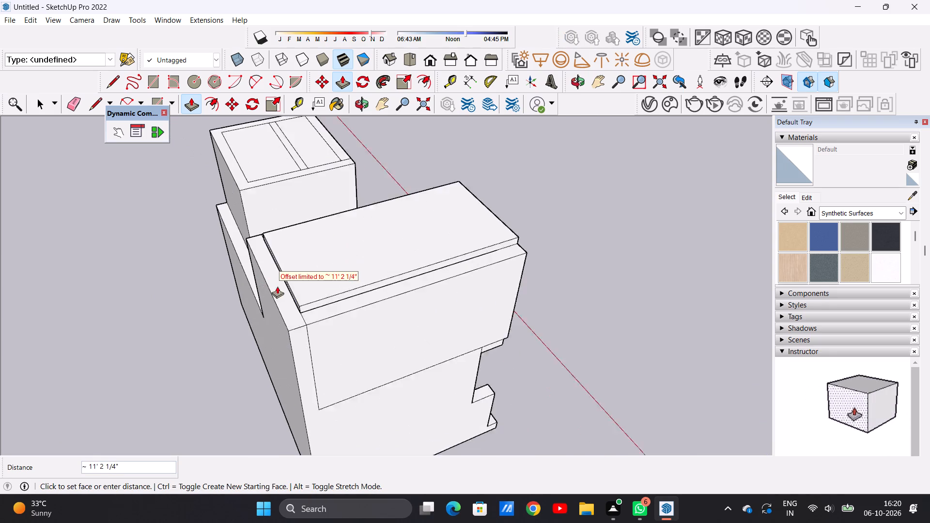
pyautogui.scroll(2, 277, 286)
pyautogui.click(305, 317)
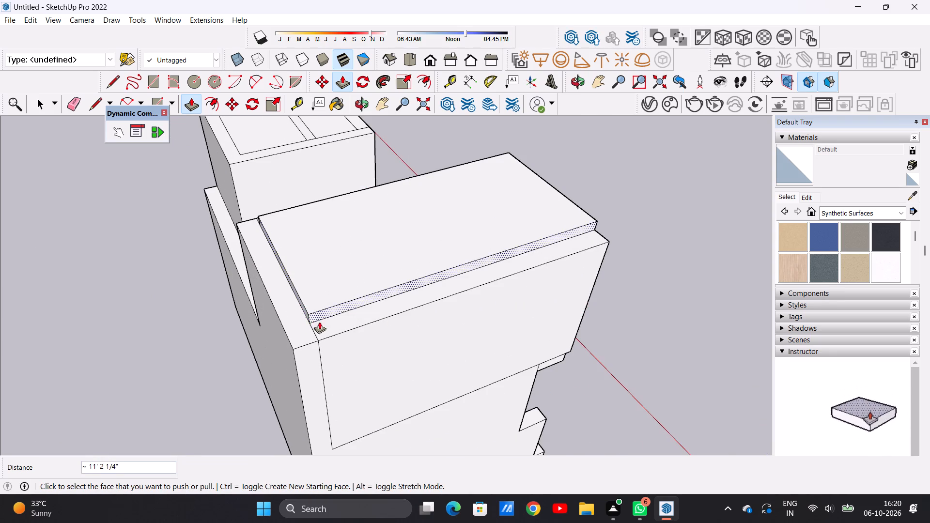
# Push/Pull the roof slab's rear face out about 10 1/2" to the back wall's outer edge.
pyautogui.scroll(4, 311, 317)
pyautogui.moveTo(308, 296); pyautogui.dragTo(357, 270, button='middle')
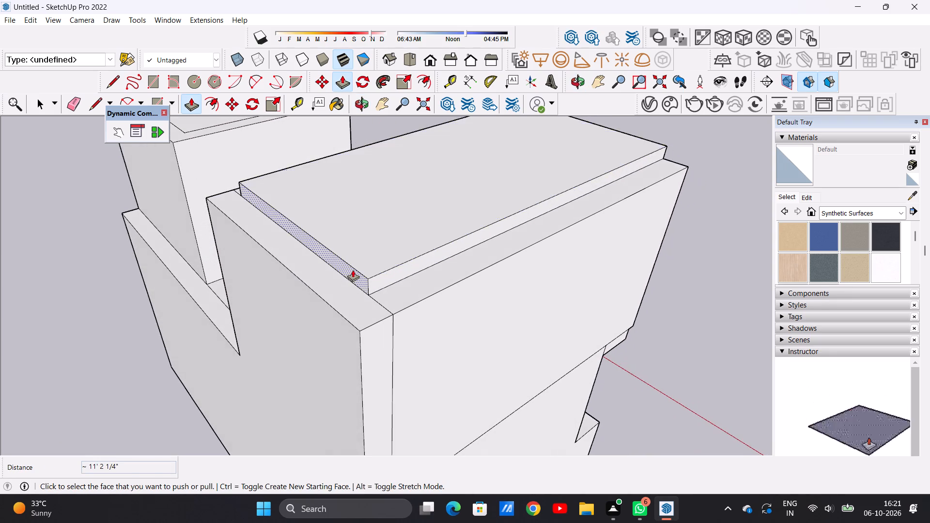
pyautogui.scroll(6, 350, 270)
pyautogui.click(350, 270)
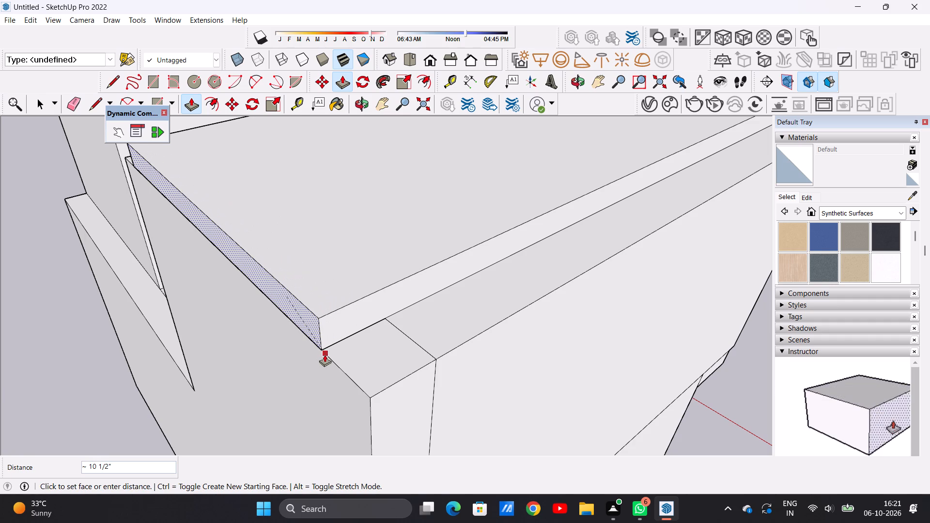
pyautogui.click(322, 345)
# Push/Pull the roof slab's outer side face over the outer wall to its outside edge.
pyautogui.scroll(-17, 304, 293)
pyautogui.moveTo(364, 293); pyautogui.dragTo(184, 300, button='middle')
pyautogui.scroll(6, 478, 233)
pyautogui.scroll(5, 318, 226)
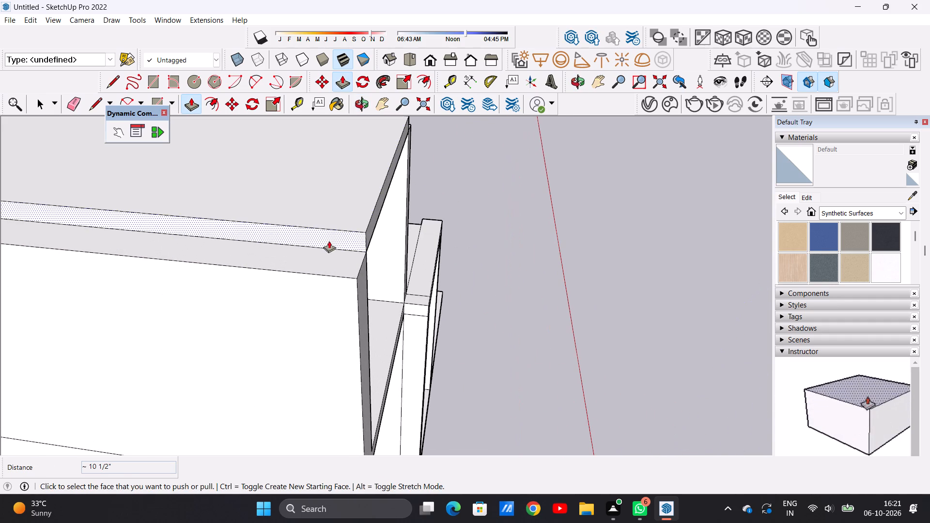
pyautogui.click(333, 237)
pyautogui.click(356, 277)
pyautogui.press('space')
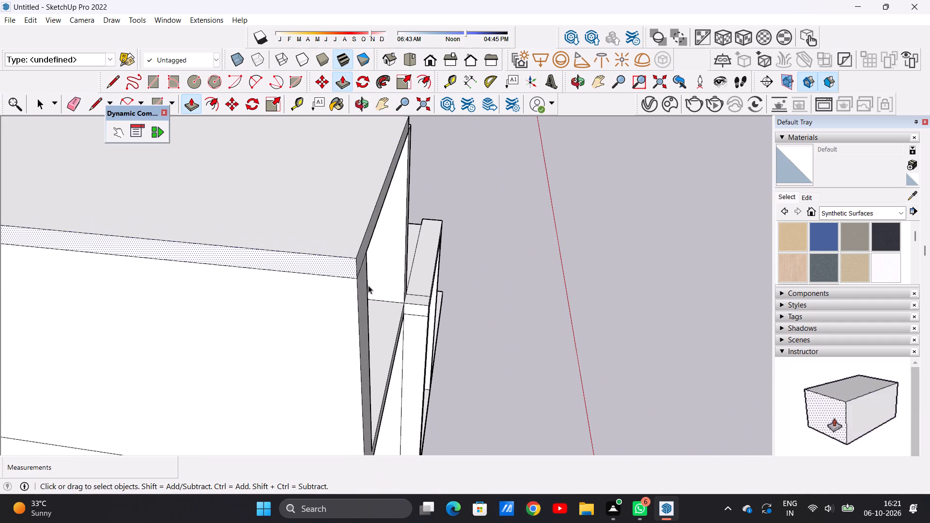
# Push/Pull the roof slab's inner side face out about 6 3/8" over the inner wall to its outside edge.
pyautogui.scroll(-14, 375, 284)
pyautogui.scroll(3, 316, 250)
pyautogui.moveTo(343, 254); pyautogui.dragTo(43, 197, button='middle')
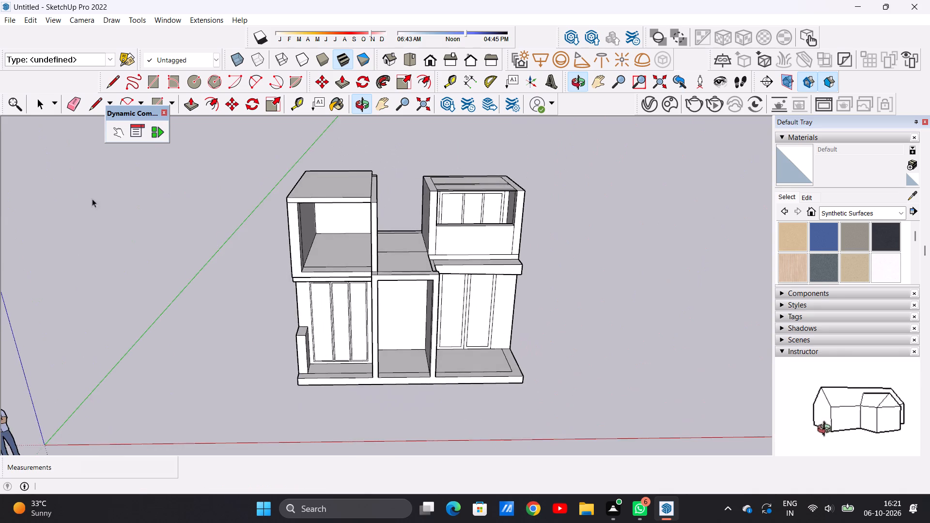
pyautogui.moveTo(460, 155); pyautogui.dragTo(305, 221, button='middle')
pyautogui.scroll(15, 354, 214)
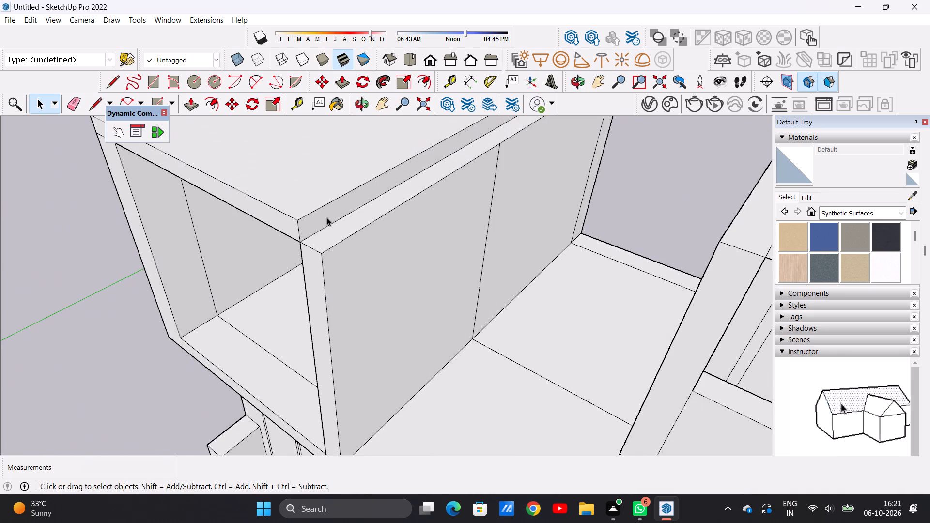
pyautogui.press('p')
pyautogui.click(310, 214)
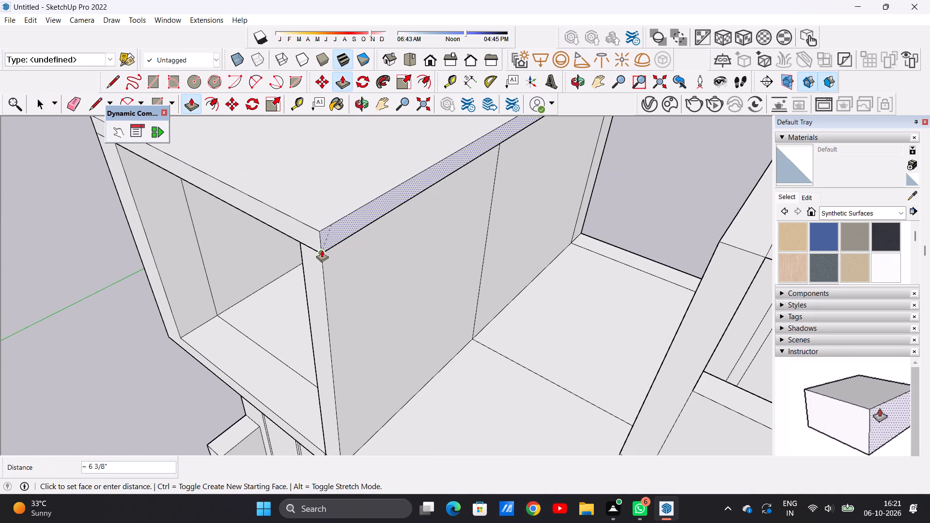
pyautogui.click(322, 250)
pyautogui.press('space')
# Examine the roofed upper volume and its open front from the front and from above.
pyautogui.scroll(-13, 358, 299)
pyautogui.scroll(1, 402, 234)
pyautogui.scroll(-2, 389, 266)
pyautogui.moveTo(357, 291); pyautogui.dragTo(452, 195, button='middle')
pyautogui.moveTo(342, 253); pyautogui.dragTo(399, 232, button='middle')
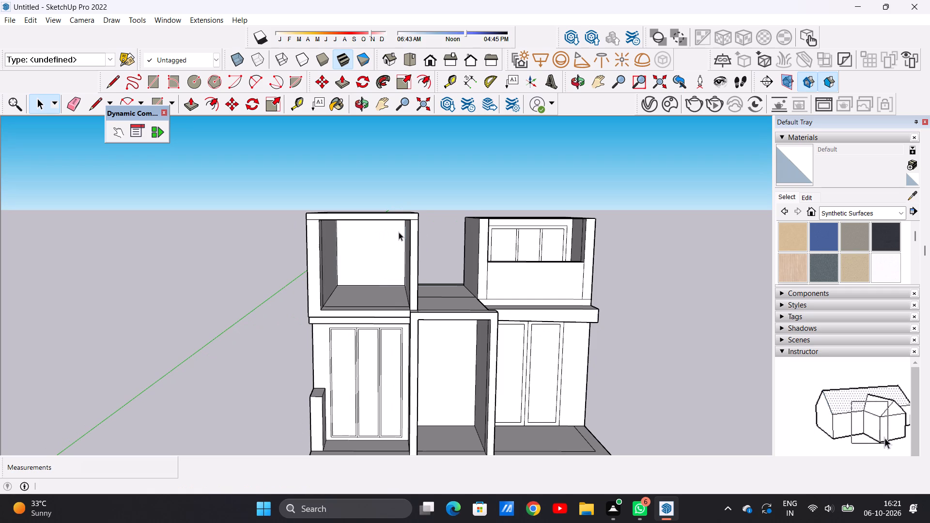
pyautogui.scroll(2, 370, 257)
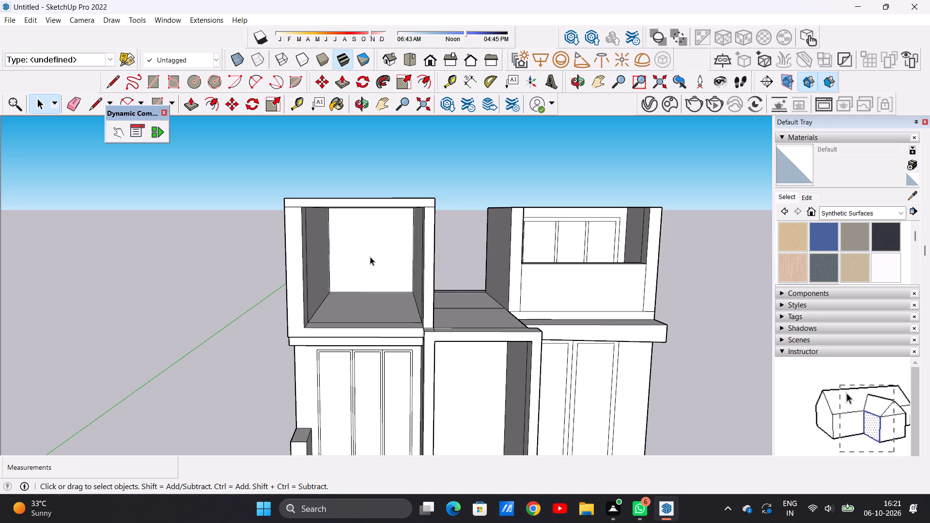
pyautogui.press('space')
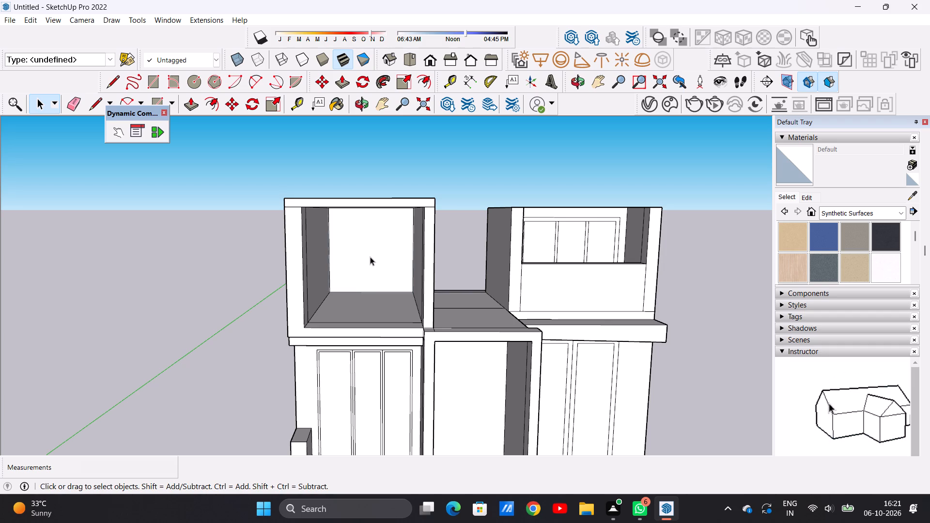
pyautogui.moveTo(384, 317); pyautogui.dragTo(382, 338, button='middle')
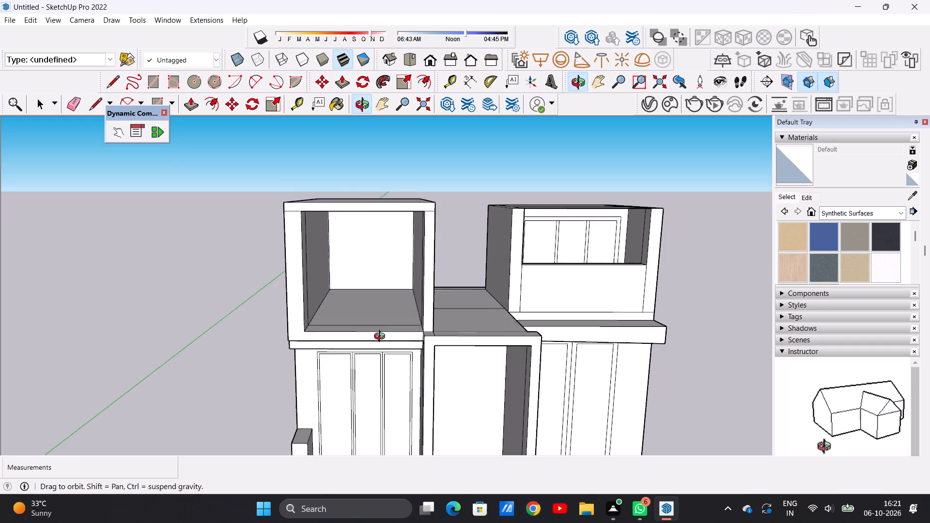
pyautogui.moveTo(382, 338); pyautogui.dragTo(373, 404, button='middle')
pyautogui.scroll(4, 373, 327)
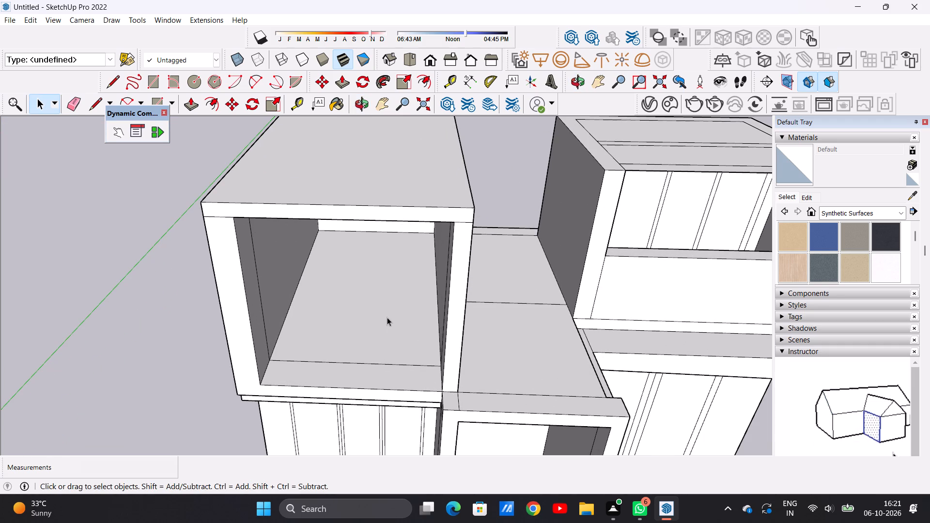
pyautogui.scroll(-7, 389, 317)
pyautogui.moveTo(392, 352); pyautogui.dragTo(403, 281, button='middle')
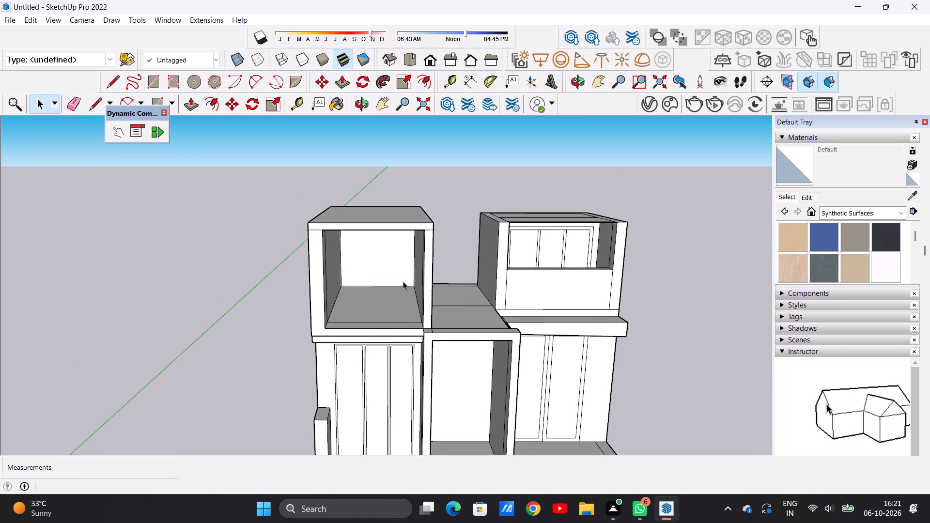
pyautogui.scroll(1, 403, 278)
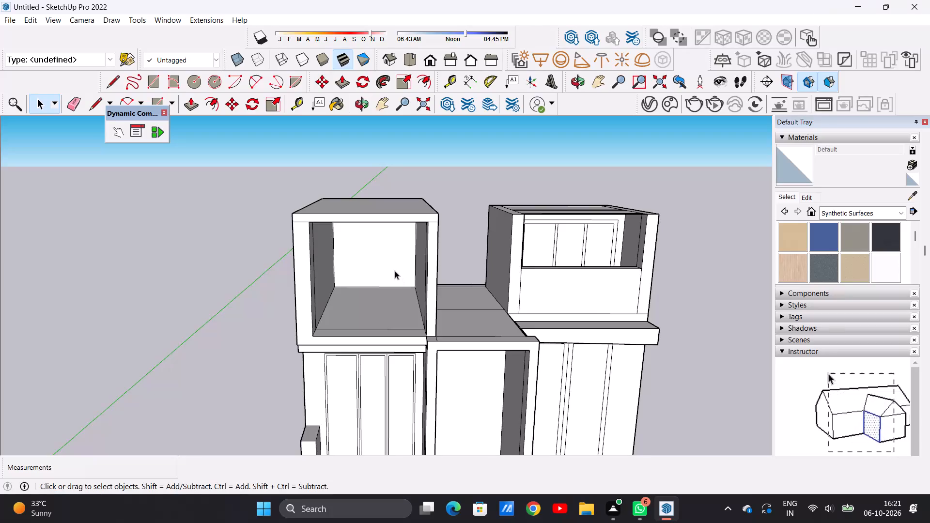
# Push/Pull the underside of the upper volume's roof slab down 7 3/8" to thicken it.
pyautogui.moveTo(395, 271); pyautogui.dragTo(390, 203, button='middle')
pyautogui.scroll(6, 358, 199)
pyautogui.moveTo(354, 205); pyautogui.dragTo(357, 237, button='middle')
pyautogui.scroll(4, 353, 213)
pyautogui.moveTo(366, 246); pyautogui.dragTo(366, 215, button='middle')
pyautogui.scroll(2, 368, 198)
pyautogui.scroll(-8, 367, 214)
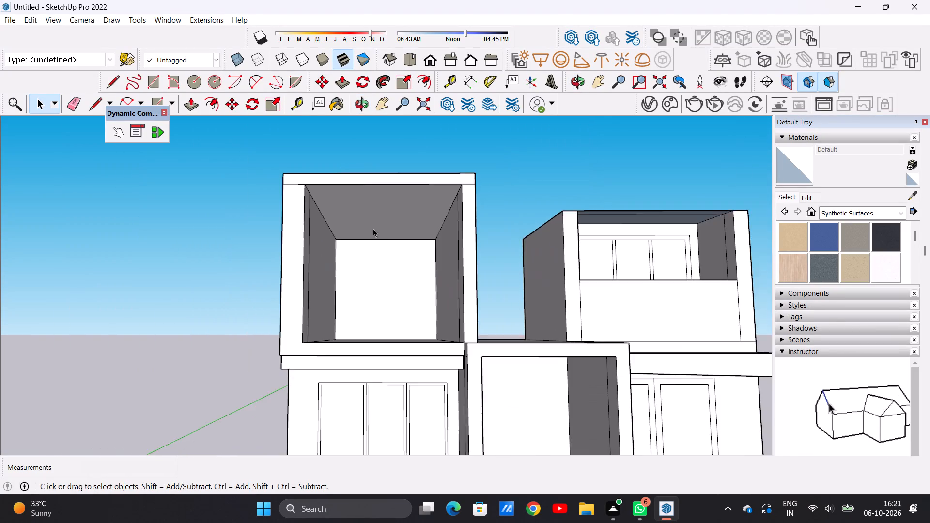
pyautogui.scroll(4, 372, 197)
pyautogui.press('p')
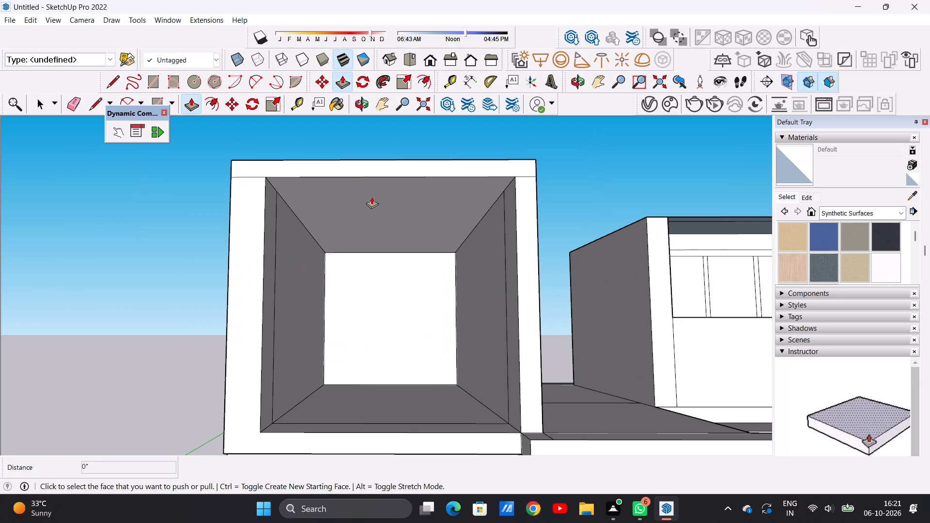
pyautogui.click(332, 185)
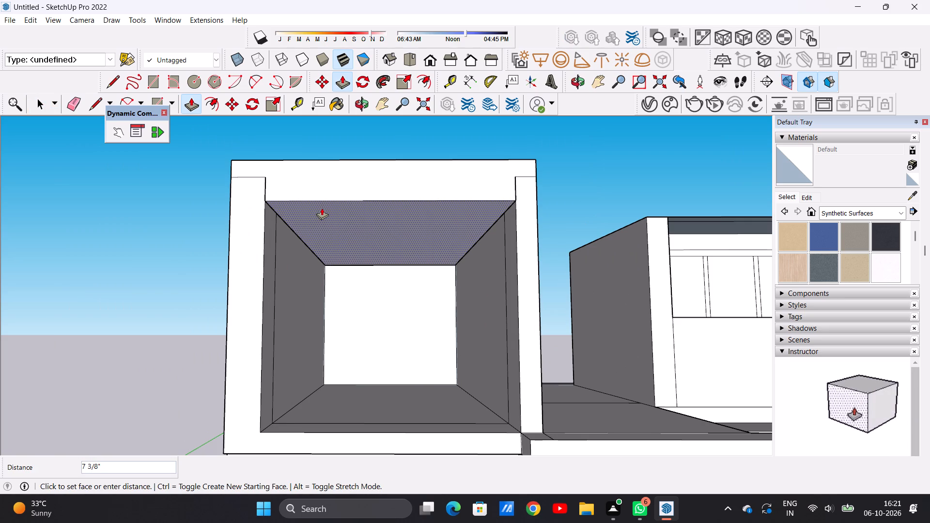
pyautogui.click(322, 208)
pyautogui.scroll(-6, 368, 216)
pyautogui.moveTo(375, 212); pyautogui.dragTo(373, 294, button='middle')
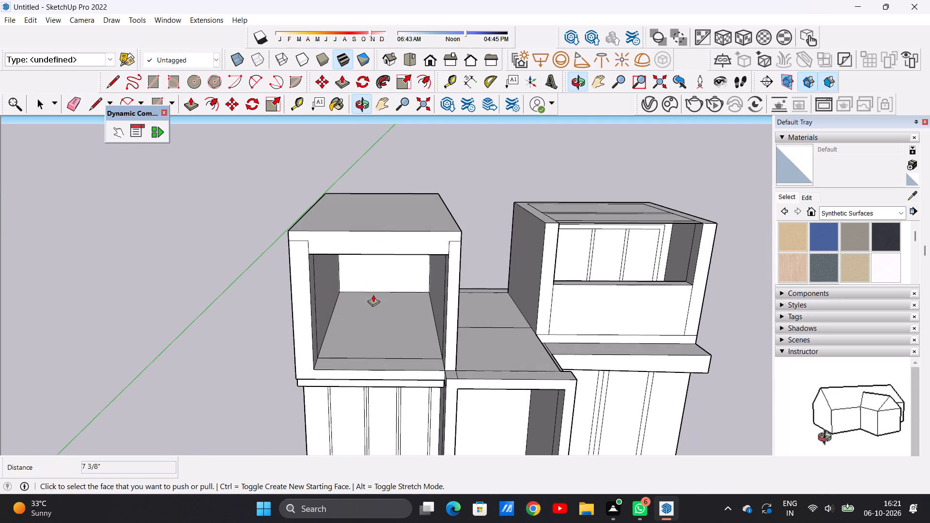
pyautogui.press('space')
# Erase the leftover seam lines between roof slab and walls at both upper corners of the volume's front frame.
pyautogui.scroll(9, 447, 254)
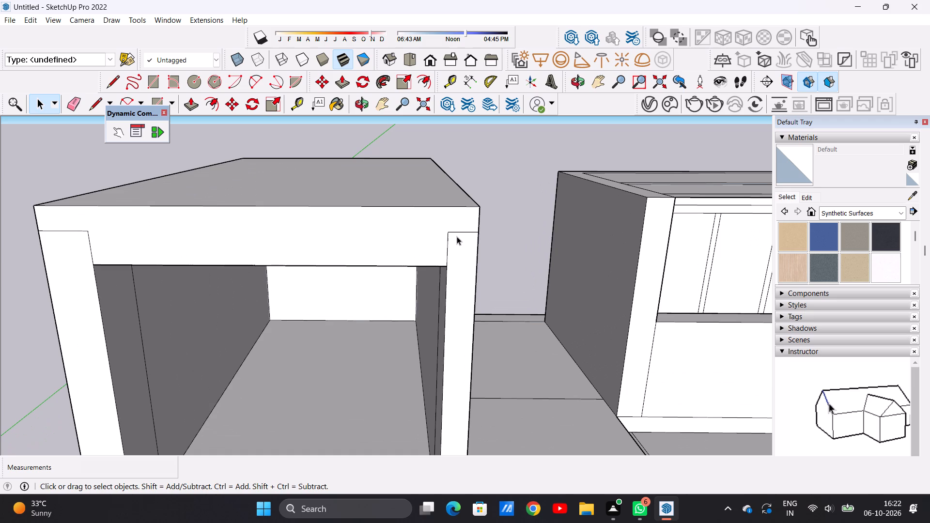
pyautogui.press('e')
pyautogui.moveTo(460, 229); pyautogui.dragTo(461, 239)
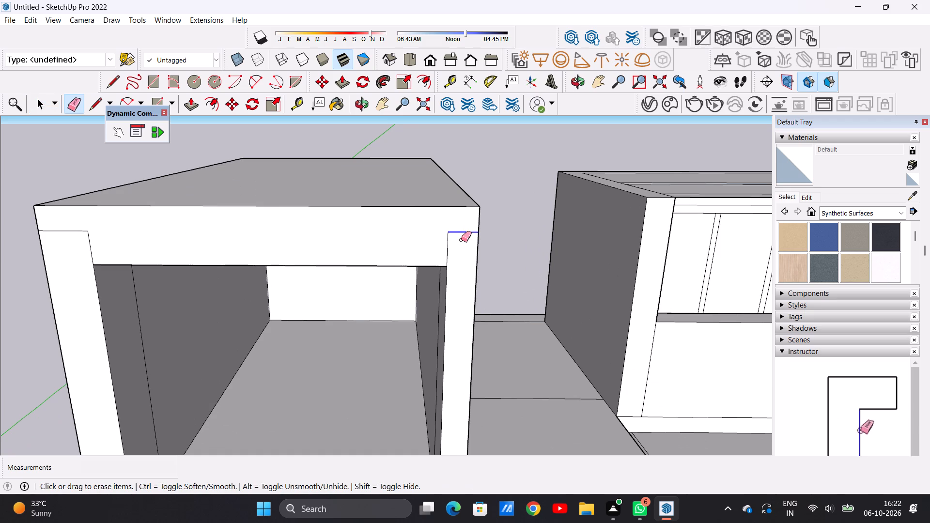
pyautogui.moveTo(455, 241); pyautogui.dragTo(449, 241)
pyautogui.moveTo(439, 245); pyautogui.dragTo(450, 248)
pyautogui.scroll(-8, 467, 241)
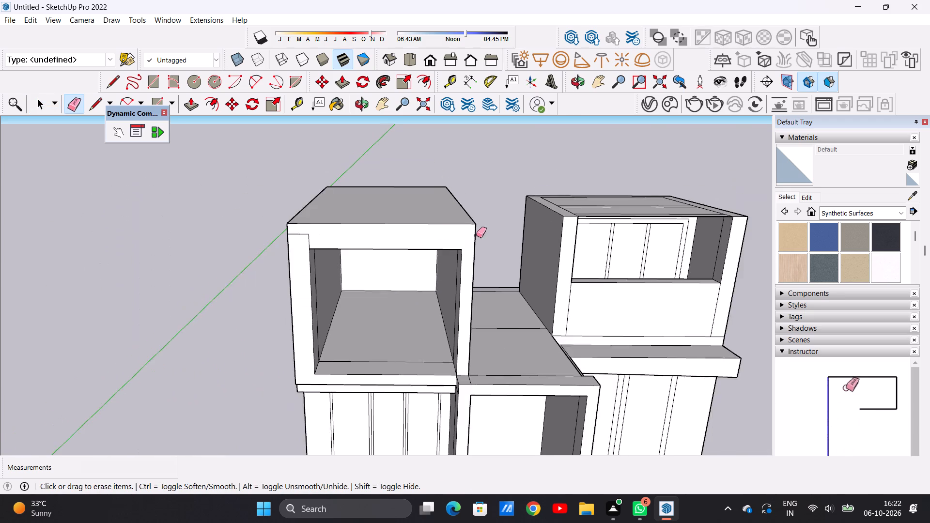
pyautogui.scroll(-1, 476, 235)
pyautogui.scroll(11, 328, 239)
pyautogui.moveTo(276, 217); pyautogui.dragTo(276, 224)
pyautogui.moveTo(290, 230); pyautogui.dragTo(304, 236)
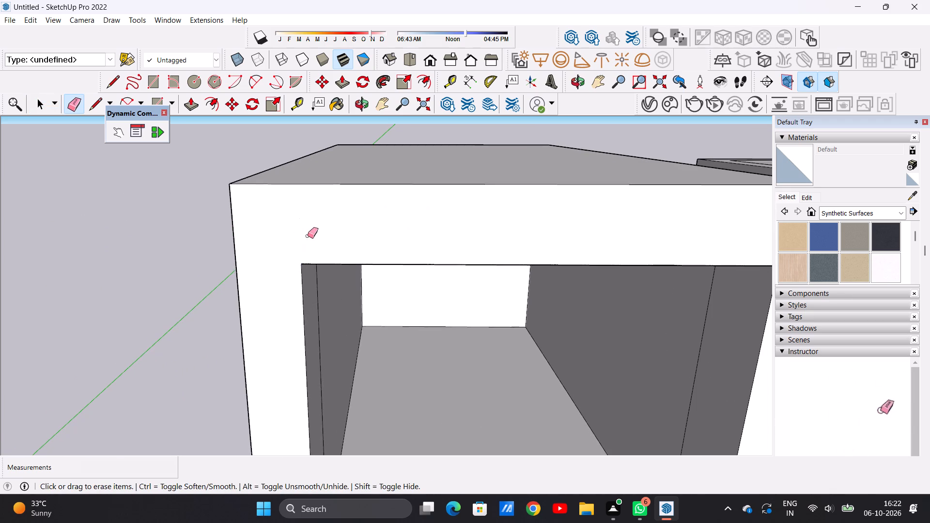
pyautogui.press('space')
# Examine the whole villa elevation from the front, both sides and above, comparing the two upper volumes.
pyautogui.scroll(-11, 345, 295)
pyautogui.moveTo(227, 291); pyautogui.dragTo(235, 264, button='middle')
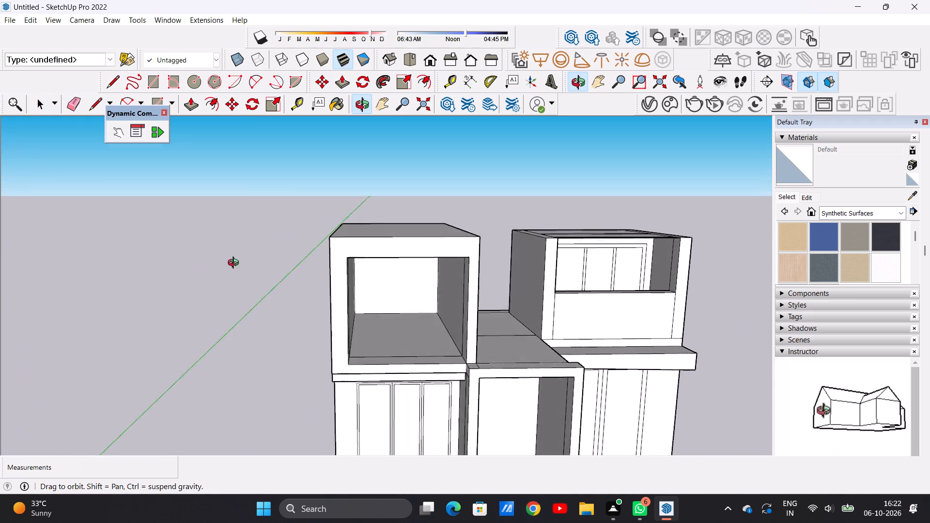
pyautogui.moveTo(235, 264); pyautogui.dragTo(232, 258, button='middle')
pyautogui.scroll(-11, 233, 254)
pyautogui.scroll(10, 341, 277)
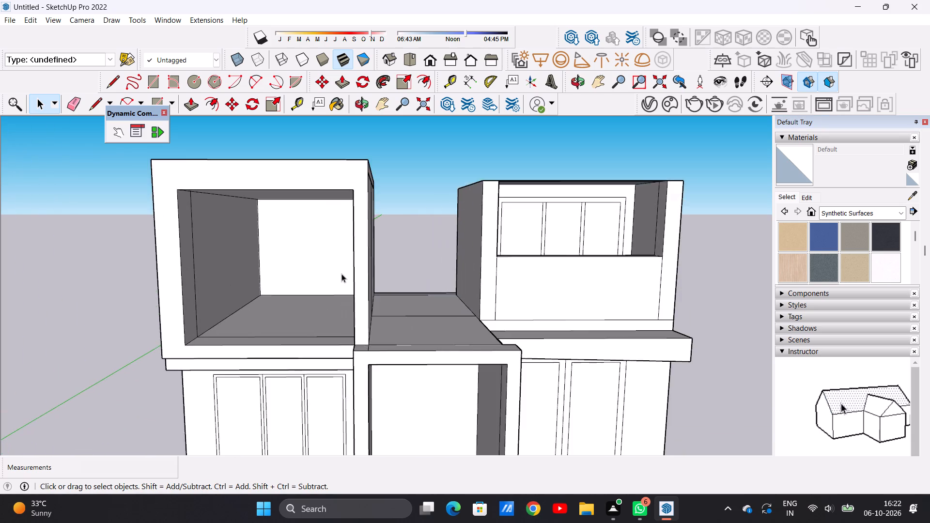
pyautogui.scroll(-9, 351, 268)
pyautogui.scroll(6, 354, 329)
pyautogui.scroll(-5, 354, 321)
pyautogui.moveTo(357, 312); pyautogui.dragTo(176, 304, button='middle')
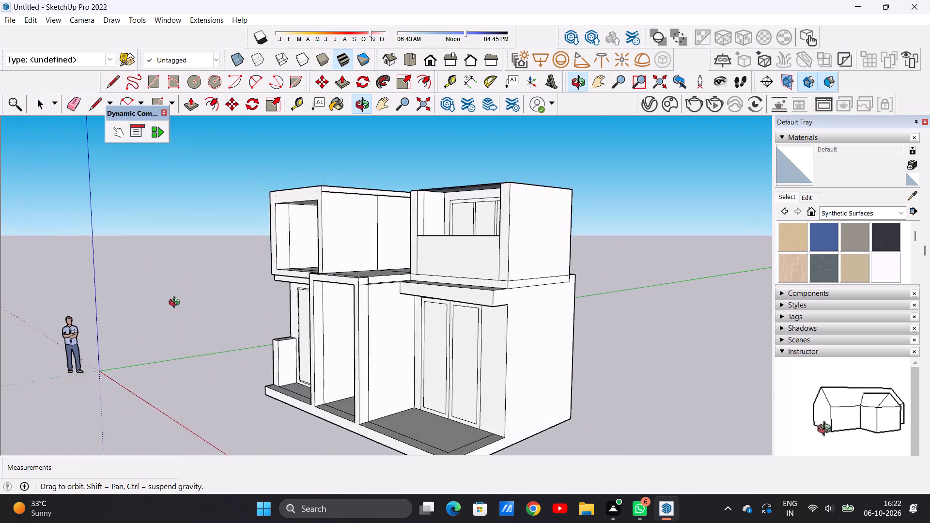
pyautogui.moveTo(176, 304); pyautogui.dragTo(335, 314, button='middle')
pyautogui.scroll(-3, 365, 316)
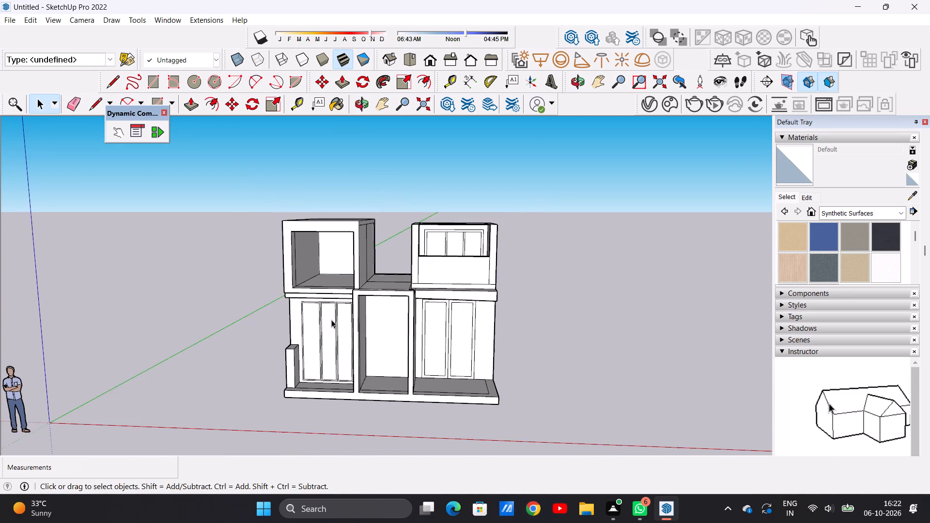
pyautogui.moveTo(331, 320); pyautogui.dragTo(334, 312, button='middle')
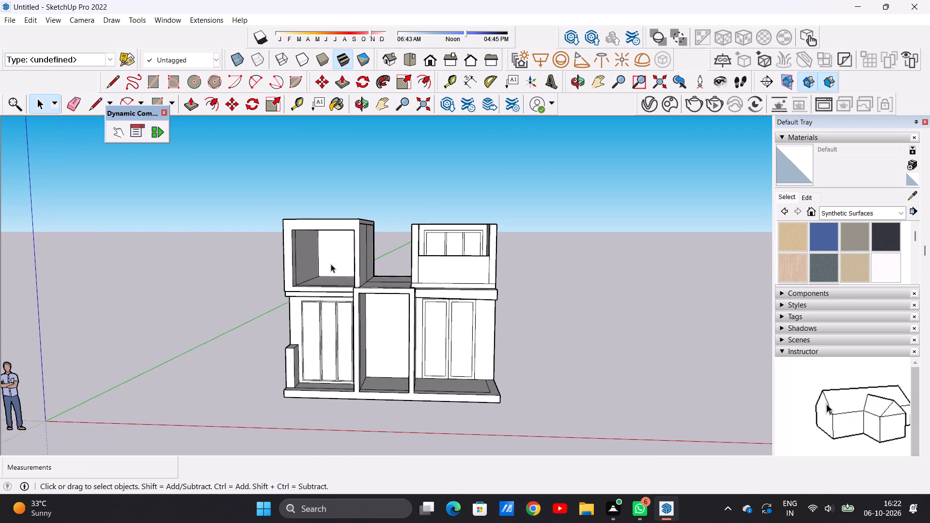
pyautogui.scroll(3, 327, 264)
pyautogui.moveTo(284, 293); pyautogui.dragTo(372, 292, button='middle')
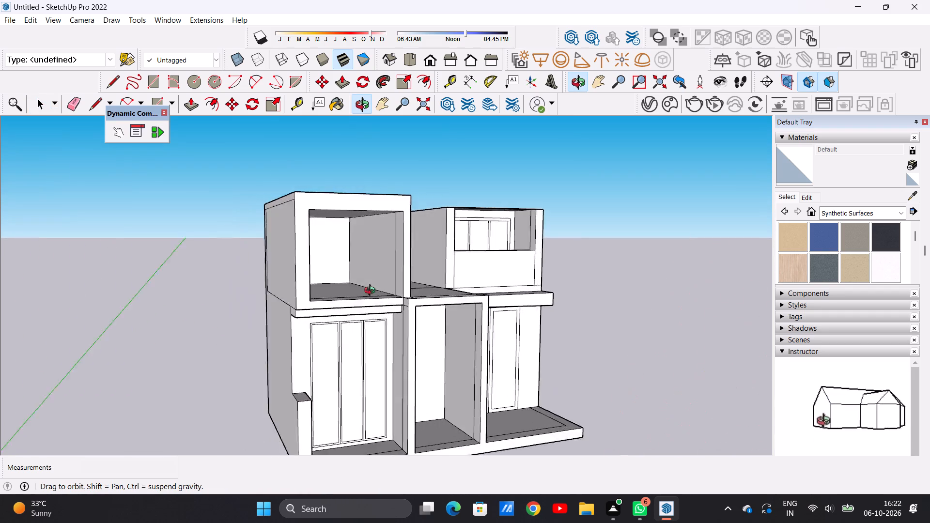
pyautogui.moveTo(372, 292); pyautogui.dragTo(338, 286, button='middle')
pyautogui.scroll(-4, 338, 286)
pyautogui.moveTo(401, 287); pyautogui.dragTo(356, 345, button='middle')
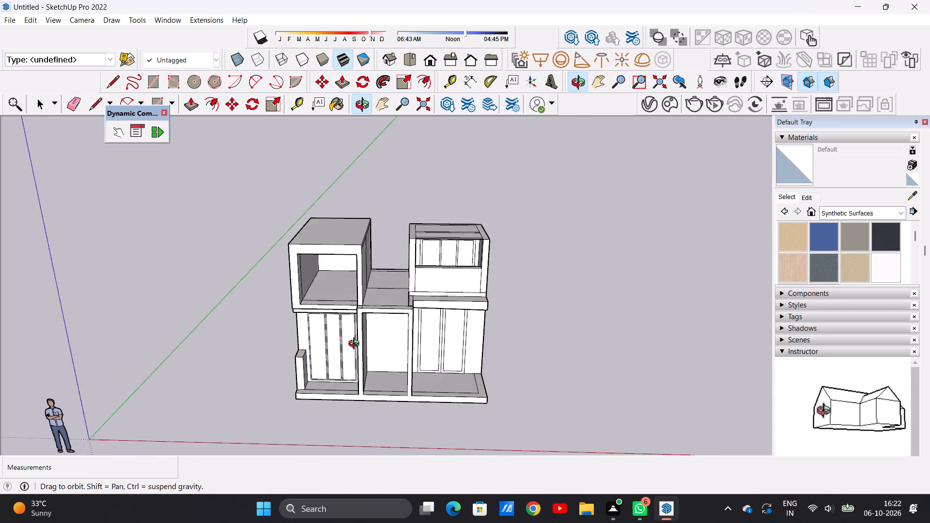
pyautogui.moveTo(356, 345); pyautogui.dragTo(368, 301, button='middle')
pyautogui.moveTo(365, 299); pyautogui.dragTo(346, 302, button='middle')
pyautogui.scroll(-3, 369, 277)
pyautogui.scroll(6, 352, 304)
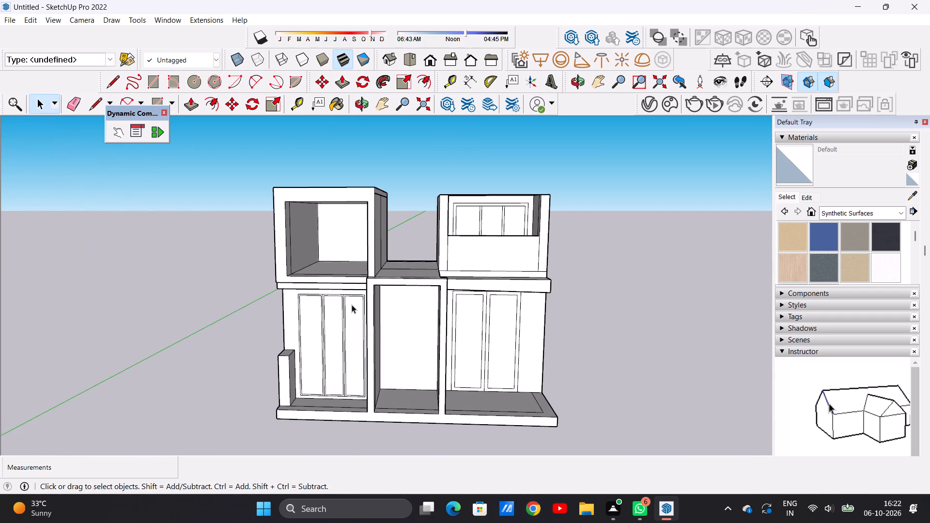
pyautogui.scroll(-3, 364, 301)
pyautogui.scroll(5, 348, 267)
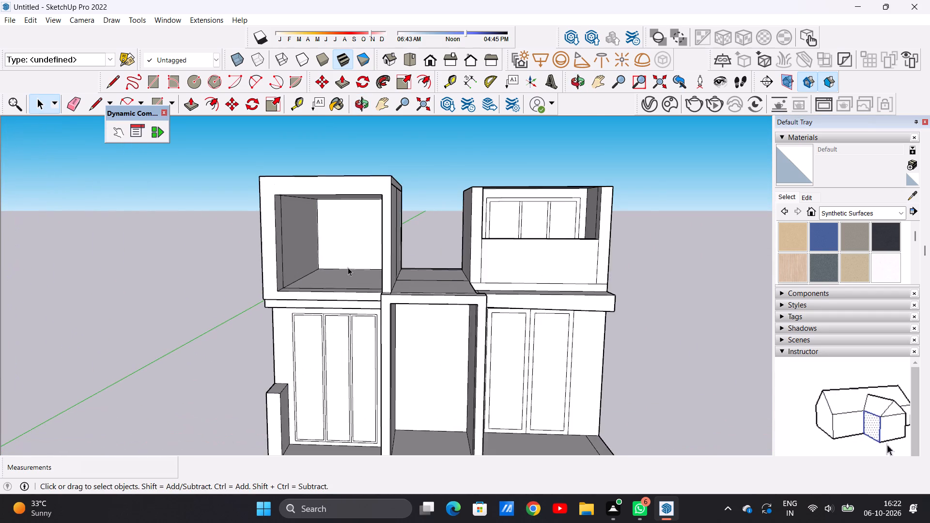
pyautogui.moveTo(320, 273); pyautogui.dragTo(337, 297, button='middle')
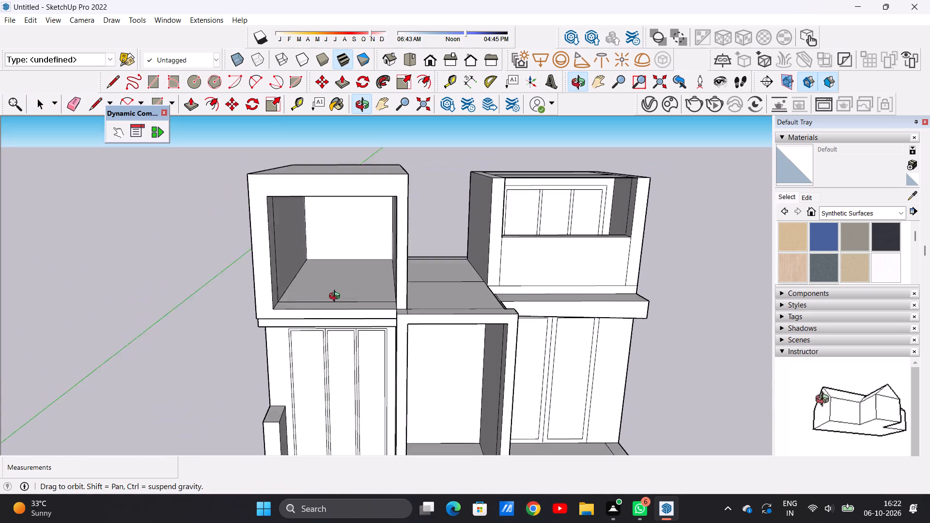
pyautogui.moveTo(337, 297); pyautogui.dragTo(333, 245, button='middle')
pyautogui.scroll(-6, 335, 253)
pyautogui.scroll(4, 378, 266)
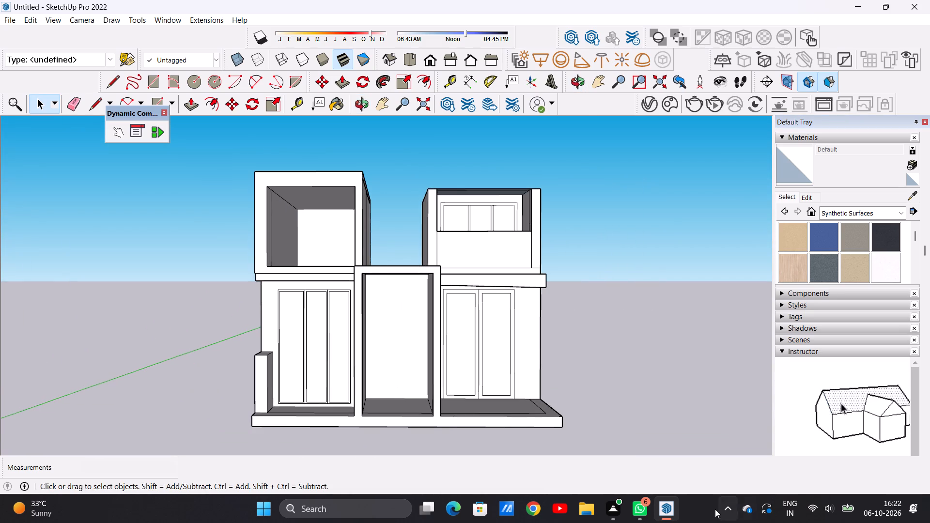
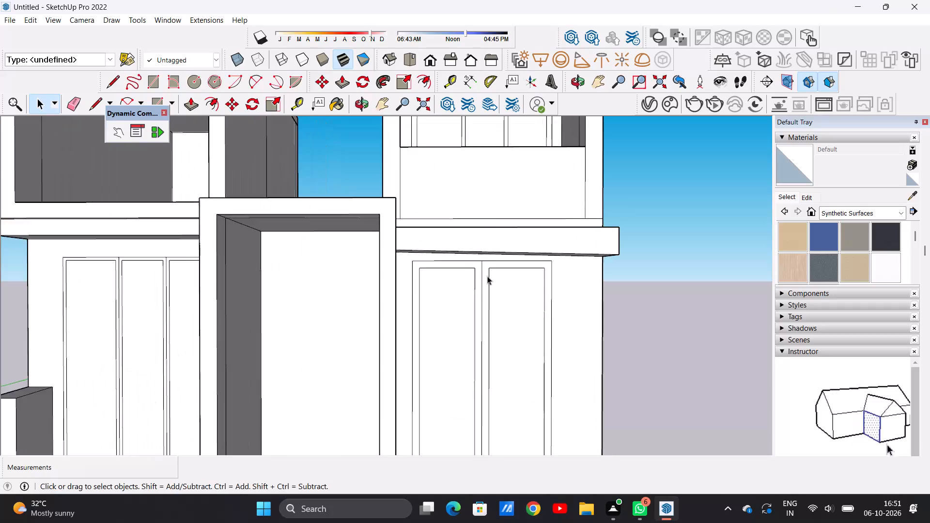
# Examine the house's front elevation and its two upper-floor volumes from the front and from above.
pyautogui.scroll(-11, 487, 276)
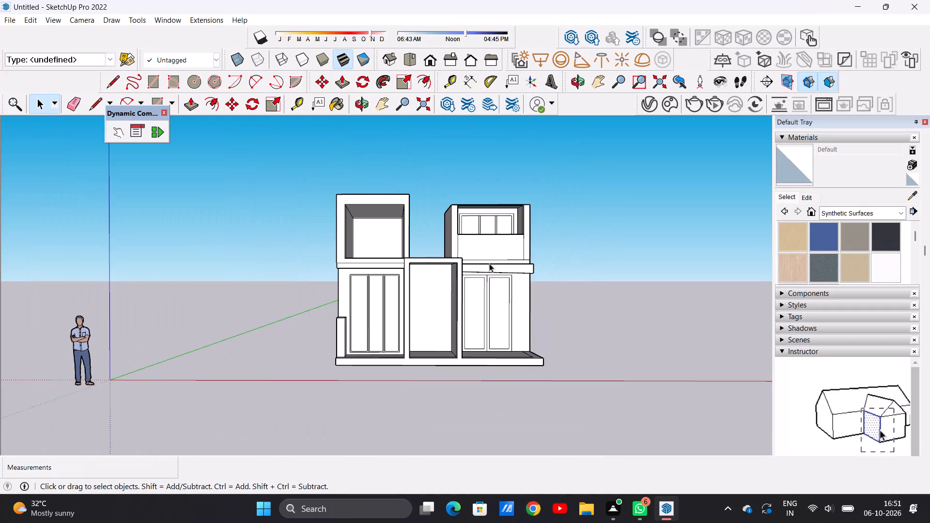
pyautogui.scroll(2, 404, 199)
pyautogui.scroll(-1, 404, 200)
pyautogui.scroll(6, 404, 200)
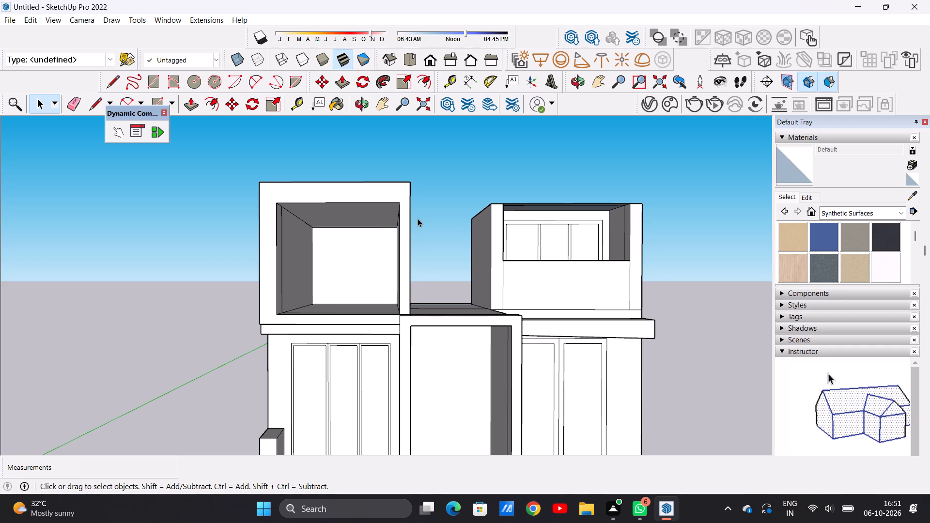
pyautogui.scroll(-6, 398, 219)
pyautogui.scroll(5, 380, 281)
pyautogui.scroll(-10, 373, 253)
pyautogui.moveTo(359, 260); pyautogui.dragTo(367, 368, button='middle')
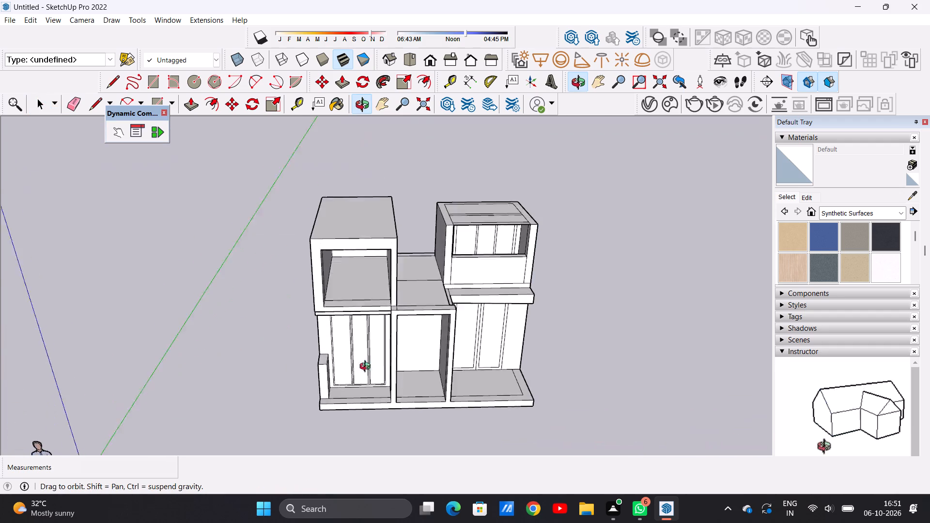
pyautogui.moveTo(367, 368); pyautogui.dragTo(367, 384, button='middle')
# Draw a line about 6' 3 3/4" long across the floor inside the upper-floor box with the blank back wall.
pyautogui.scroll(1, 367, 384)
pyautogui.scroll(8, 378, 291)
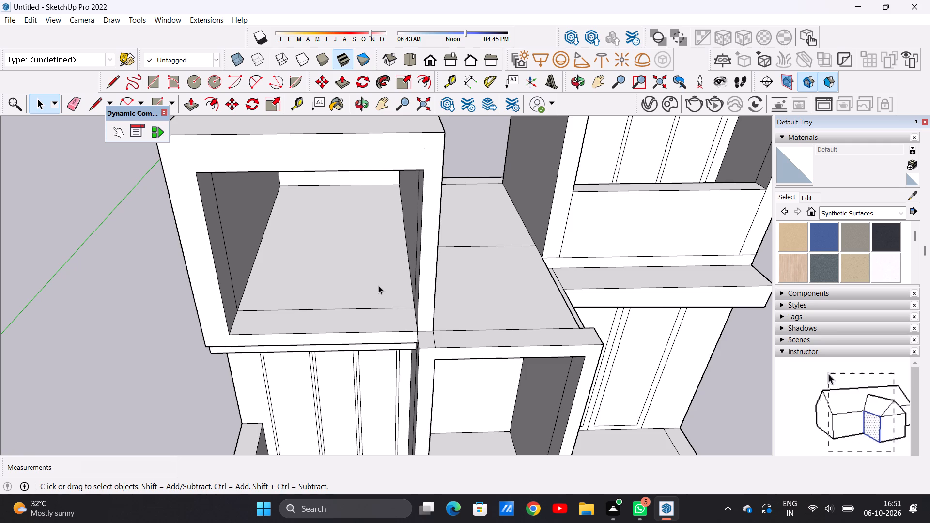
pyautogui.scroll(-6, 378, 285)
pyautogui.moveTo(378, 285); pyautogui.dragTo(381, 270, button='middle')
pyautogui.scroll(6, 374, 263)
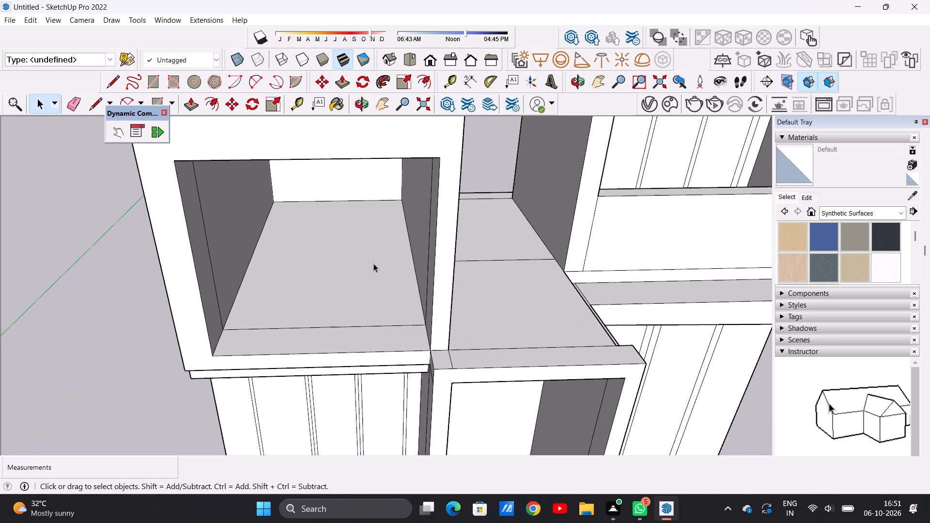
pyautogui.scroll(4, 369, 273)
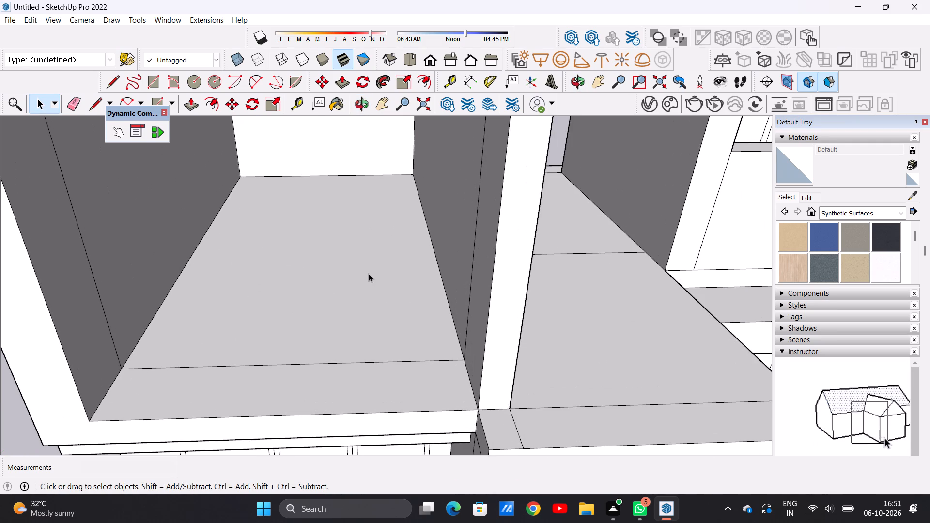
pyautogui.moveTo(365, 273); pyautogui.dragTo(369, 369, button='middle')
pyautogui.moveTo(367, 354); pyautogui.dragTo(372, 269, button='middle')
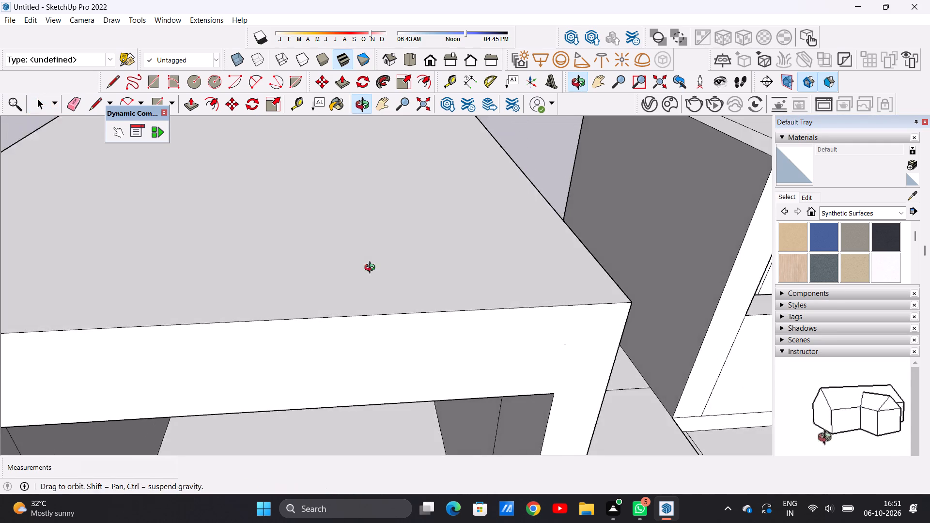
pyautogui.moveTo(372, 269); pyautogui.dragTo(372, 268, button='middle')
pyautogui.scroll(-18, 372, 268)
pyautogui.moveTo(363, 358); pyautogui.dragTo(355, 290, button='middle')
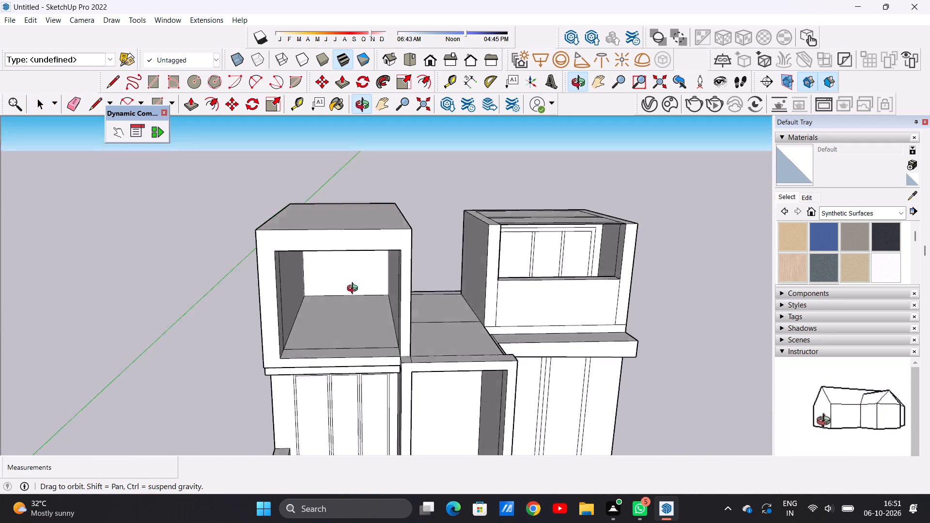
pyautogui.moveTo(355, 290); pyautogui.dragTo(354, 290, button='middle')
pyautogui.scroll(5, 359, 305)
pyautogui.press('l')
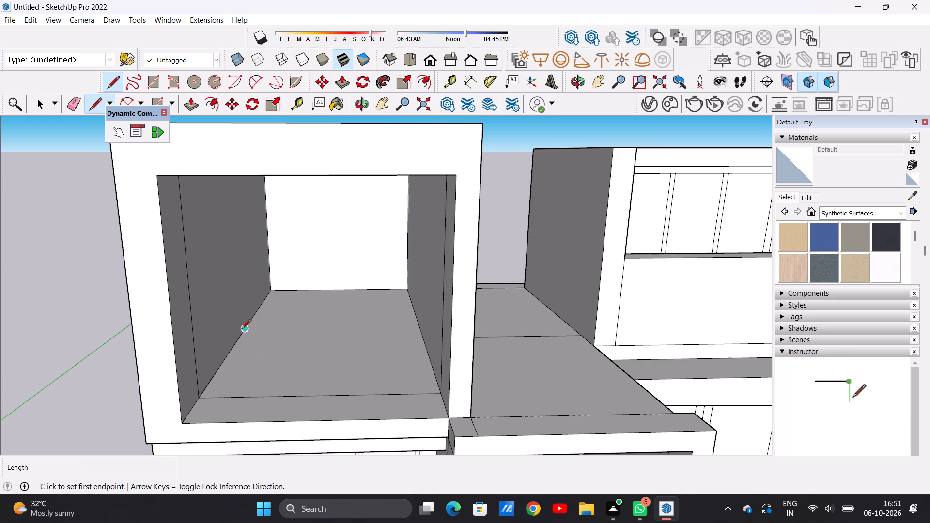
pyautogui.click(235, 340)
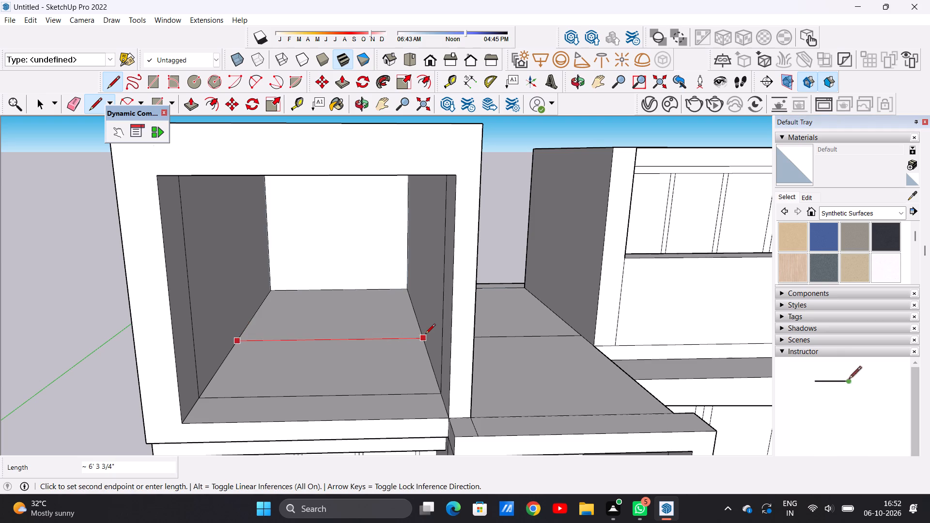
pyautogui.click(420, 339)
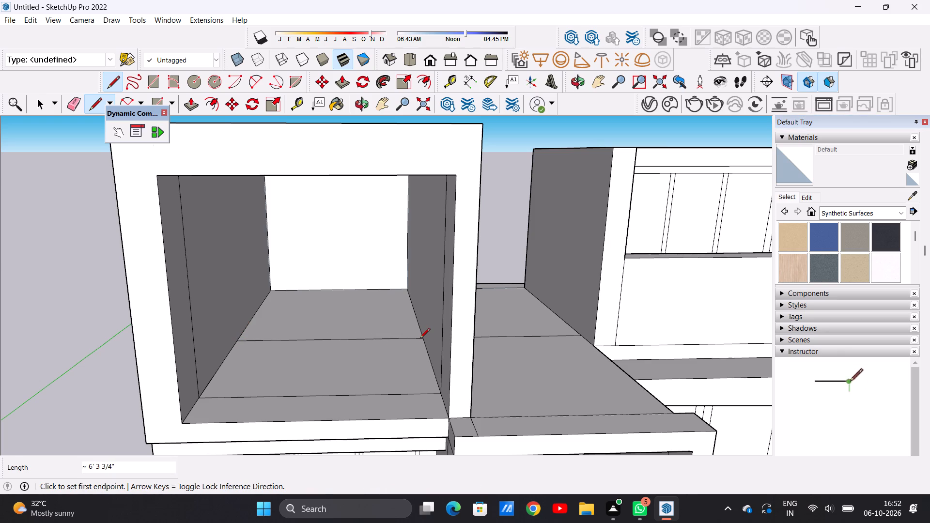
pyautogui.press('space')
# Push/Pull the back wall of that upper-floor box forward by about 7' 5" to make the recess shallower.
pyautogui.scroll(-4, 369, 313)
pyautogui.moveTo(369, 308); pyautogui.dragTo(368, 270, button='middle')
pyautogui.scroll(3, 356, 264)
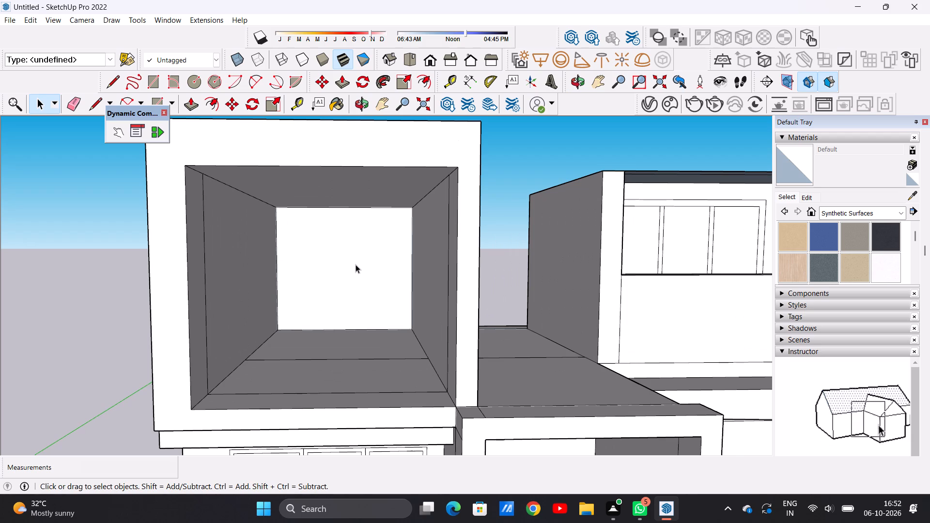
pyautogui.press('p')
pyautogui.click(345, 258)
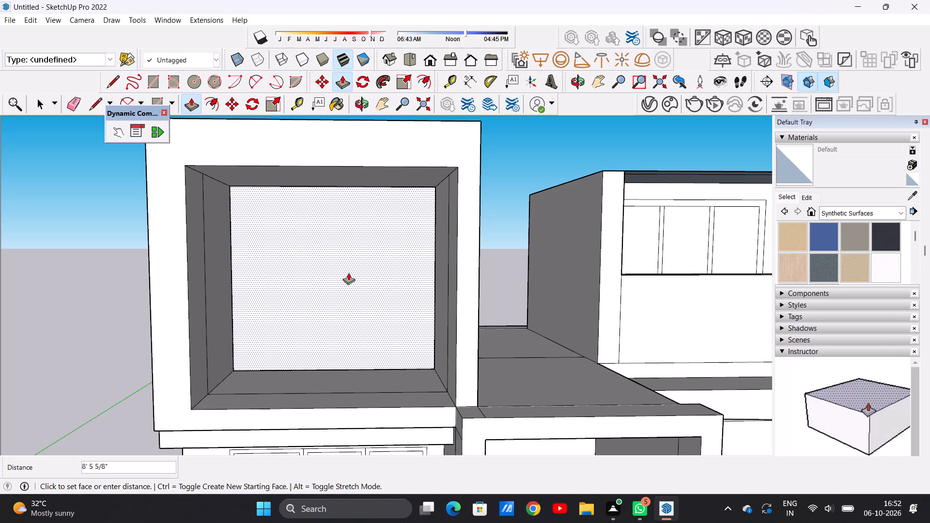
pyautogui.click(349, 271)
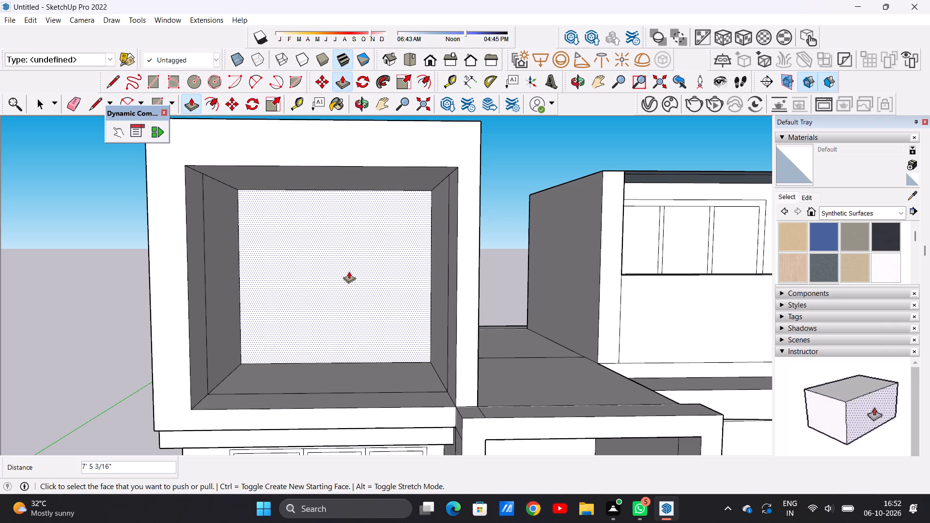
pyautogui.press('space')
# Examine the shallower recess of the upper-floor box from several angles.
pyautogui.scroll(-3, 351, 317)
pyautogui.moveTo(357, 316); pyautogui.dragTo(361, 317, button='middle')
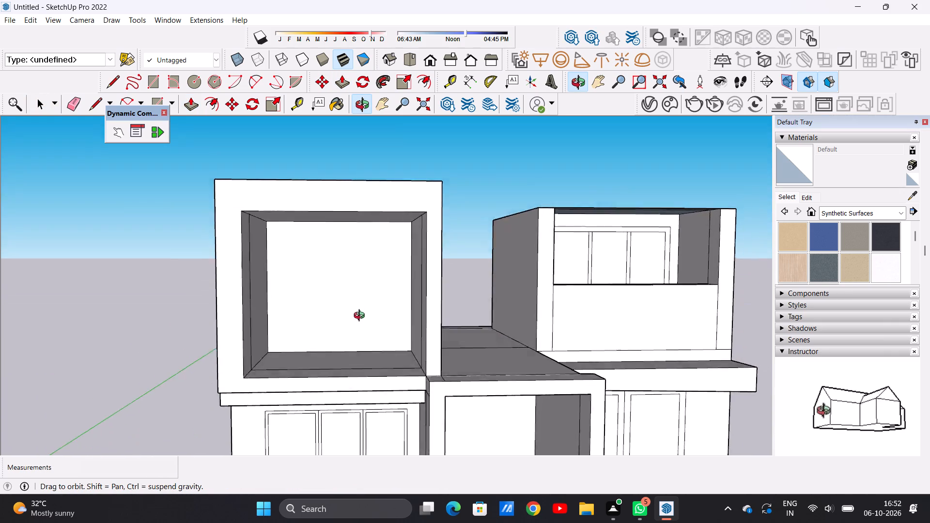
pyautogui.moveTo(361, 317); pyautogui.dragTo(372, 305, button='middle')
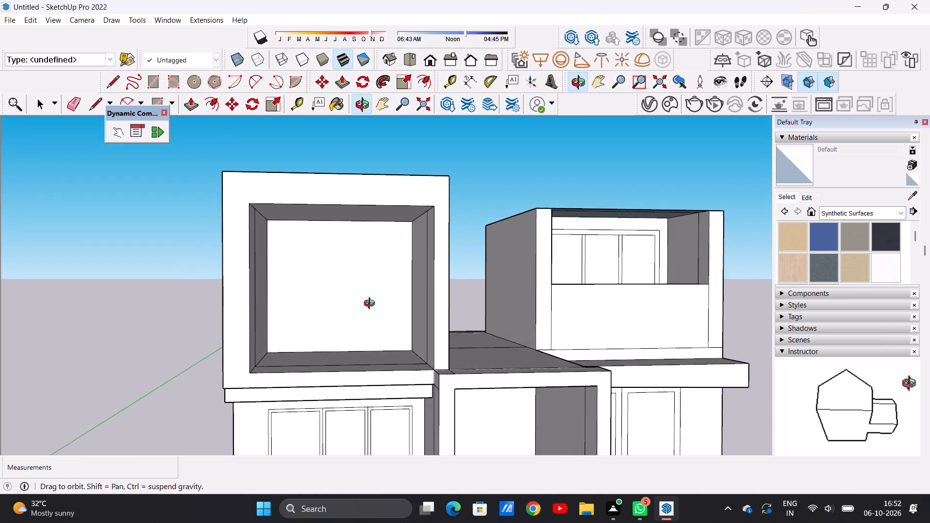
pyautogui.moveTo(372, 305); pyautogui.dragTo(370, 322, button='middle')
pyautogui.scroll(2, 373, 253)
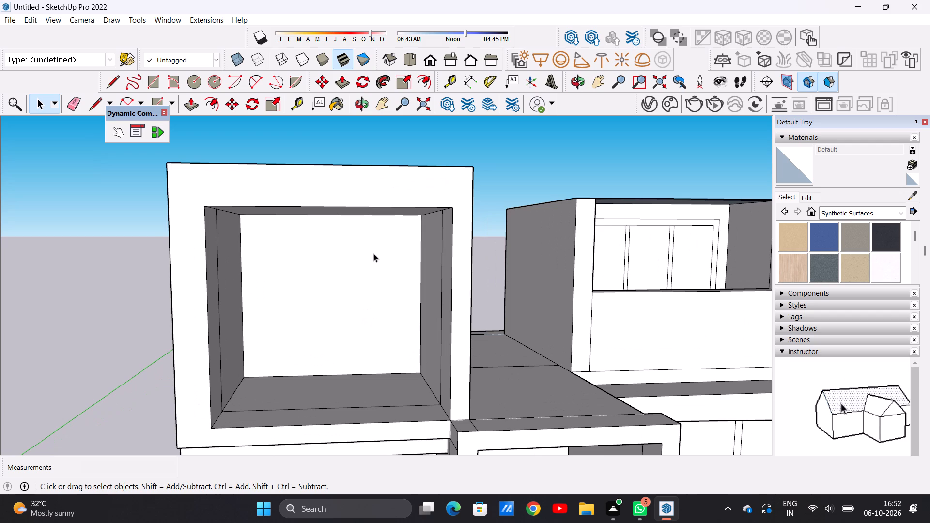
pyautogui.scroll(-2, 338, 261)
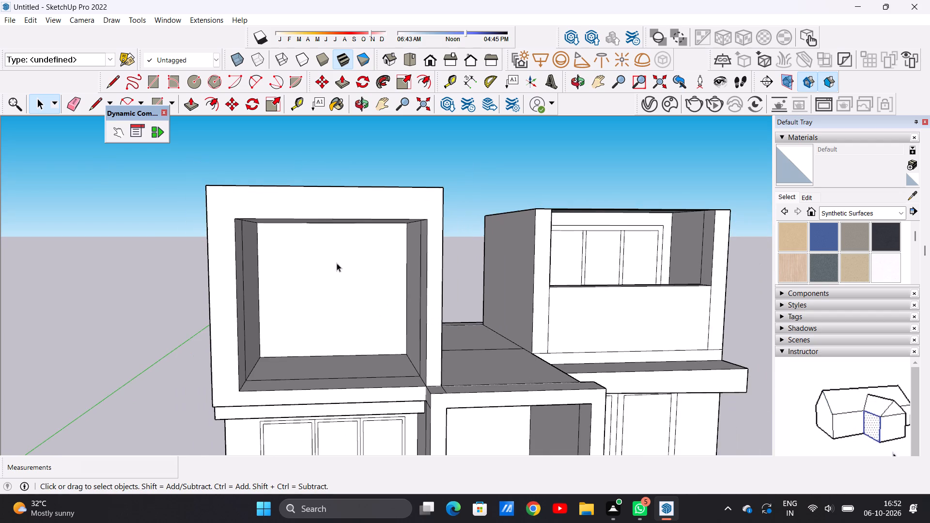
pyautogui.moveTo(300, 297); pyautogui.dragTo(249, 301, button='middle')
pyautogui.scroll(1, 296, 291)
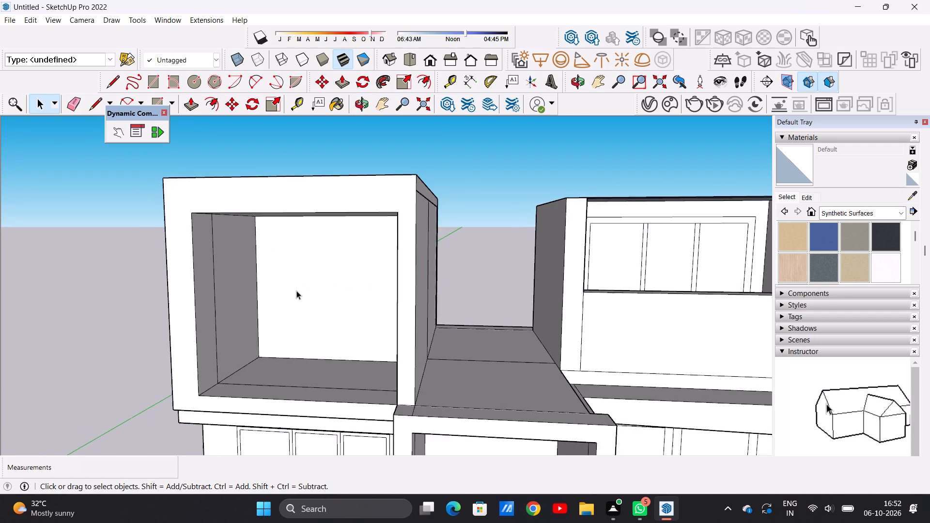
pyautogui.scroll(1, 296, 291)
pyautogui.moveTo(304, 367); pyautogui.dragTo(343, 404, button='middle')
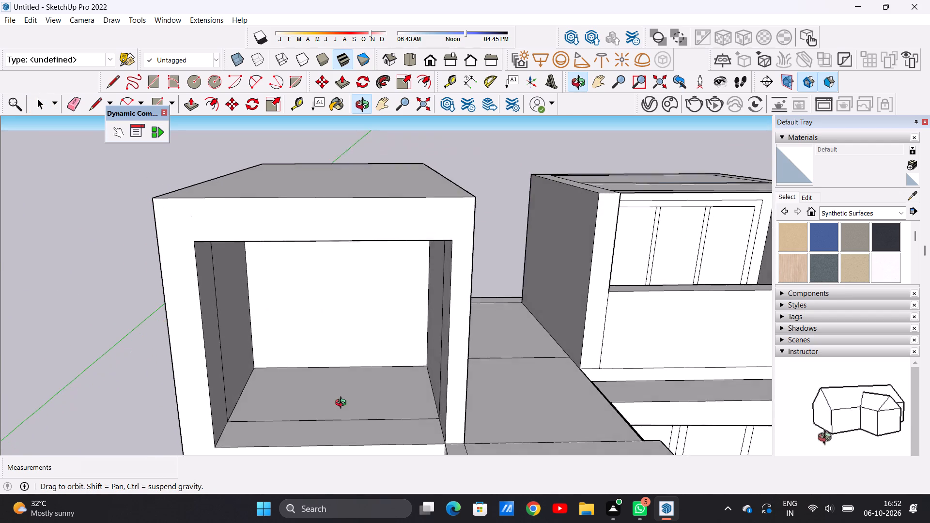
pyautogui.moveTo(343, 404); pyautogui.dragTo(345, 400, button='middle')
pyautogui.scroll(-2, 340, 369)
pyautogui.scroll(2, 348, 371)
pyautogui.moveTo(348, 371); pyautogui.dragTo(347, 328, button='middle')
pyautogui.scroll(-8, 341, 353)
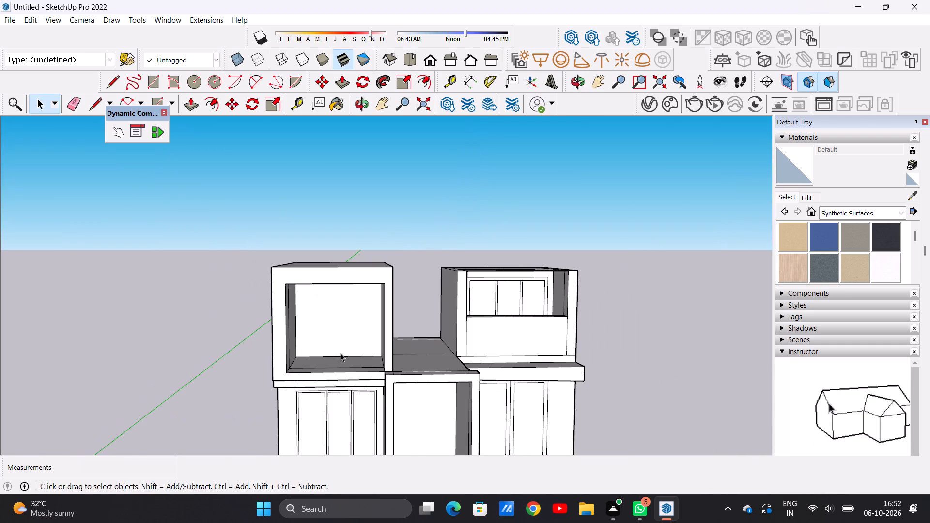
pyautogui.moveTo(341, 353); pyautogui.dragTo(341, 333, button='middle')
# Draw a rectangle about 5' 7" by 5' 4" on the recess's back wall, with its base on the floor edge.
pyautogui.scroll(4, 353, 312)
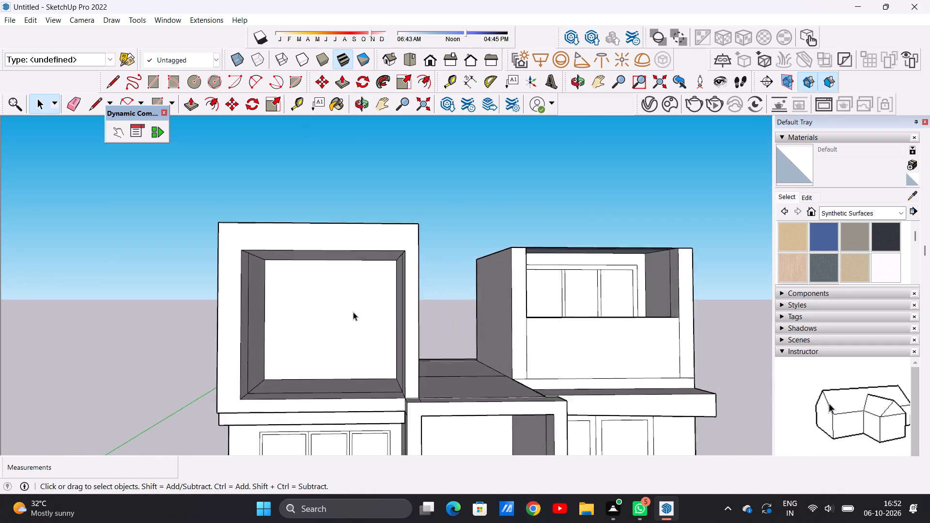
pyautogui.scroll(4, 353, 312)
pyautogui.middleClick(337, 316)
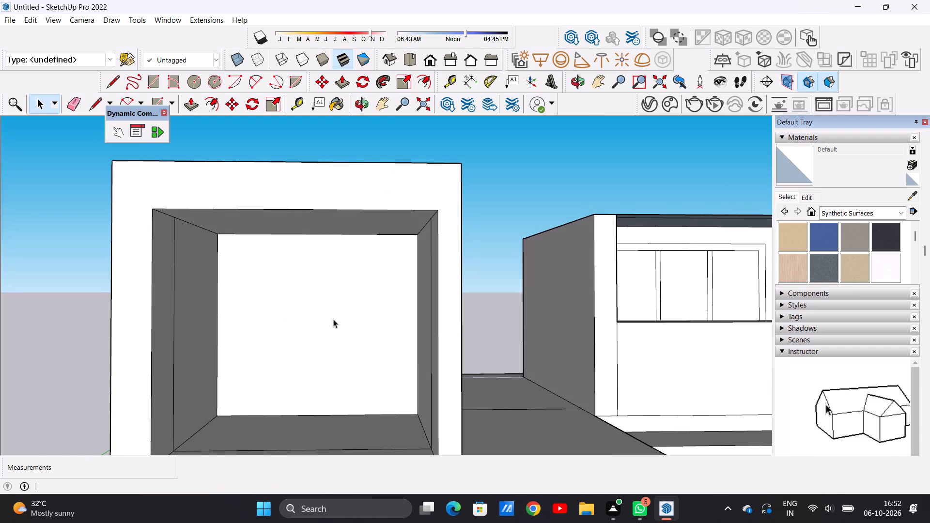
pyautogui.press('r')
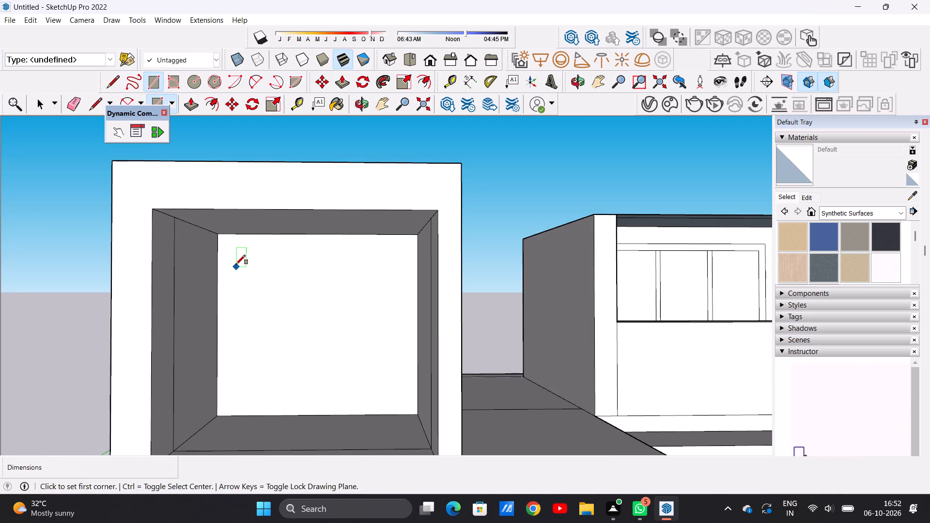
pyautogui.click(229, 245)
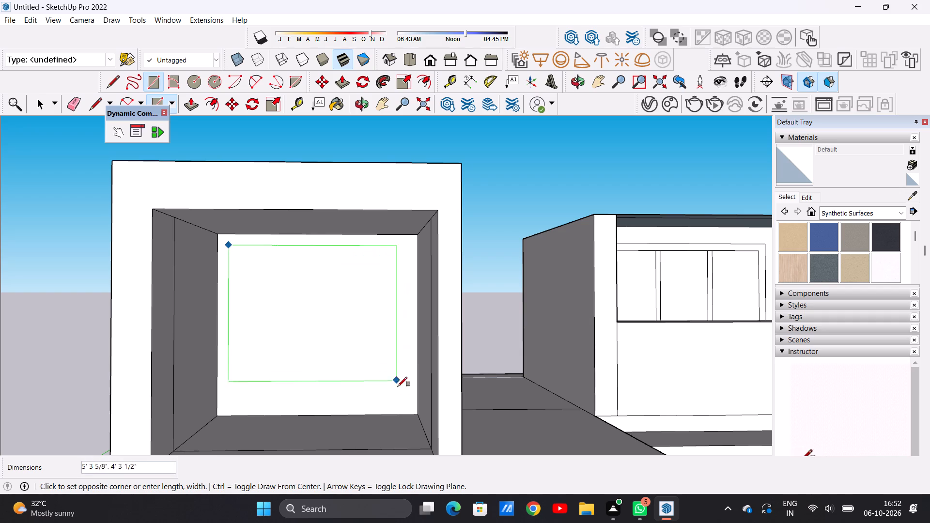
pyautogui.click(406, 412)
pyautogui.press('space')
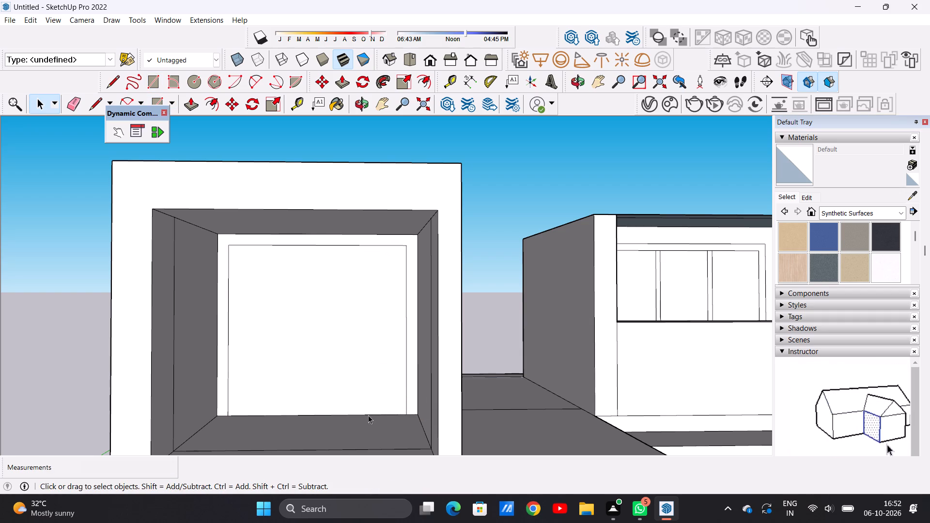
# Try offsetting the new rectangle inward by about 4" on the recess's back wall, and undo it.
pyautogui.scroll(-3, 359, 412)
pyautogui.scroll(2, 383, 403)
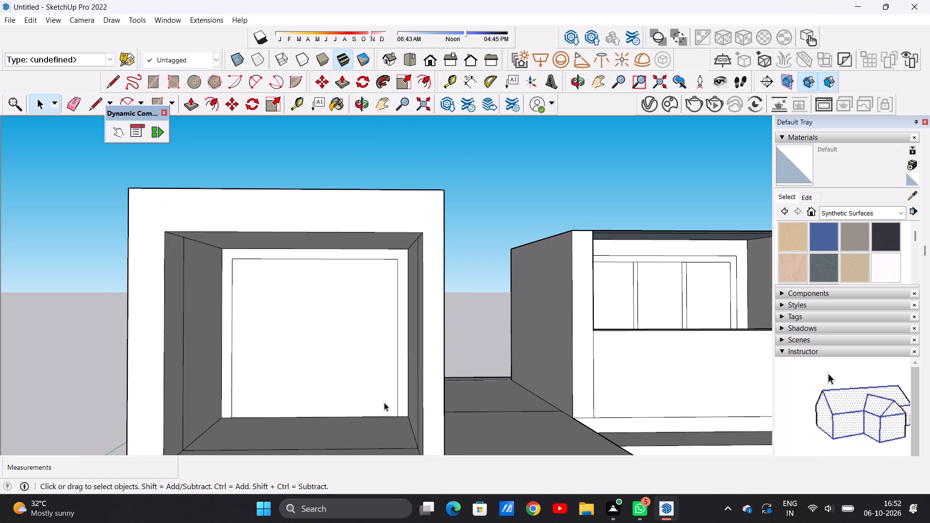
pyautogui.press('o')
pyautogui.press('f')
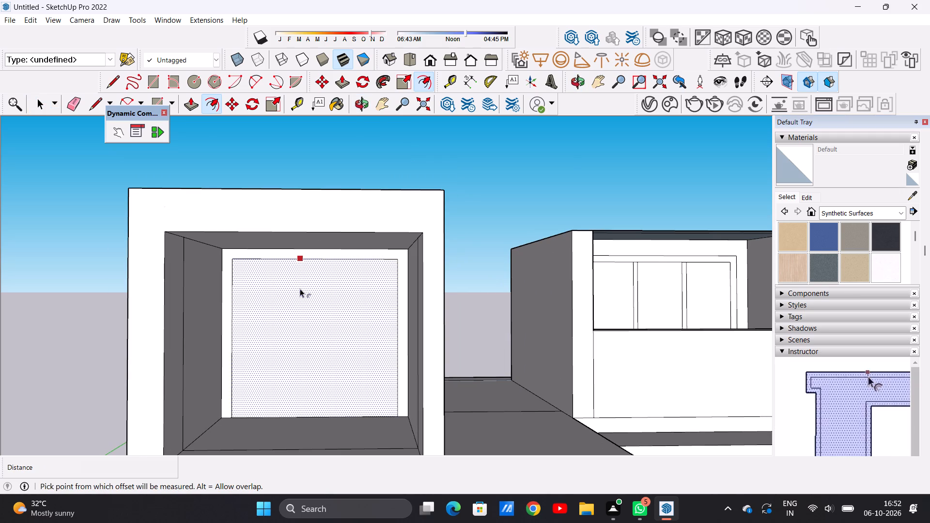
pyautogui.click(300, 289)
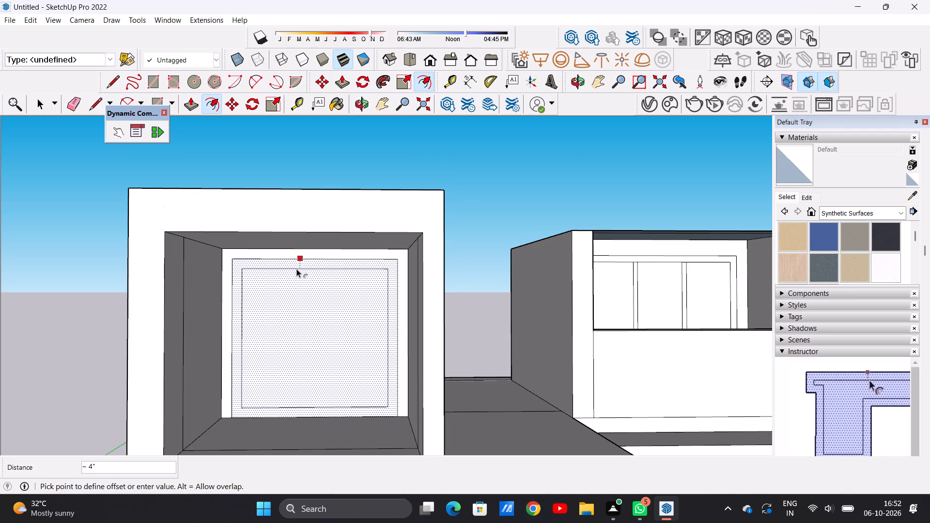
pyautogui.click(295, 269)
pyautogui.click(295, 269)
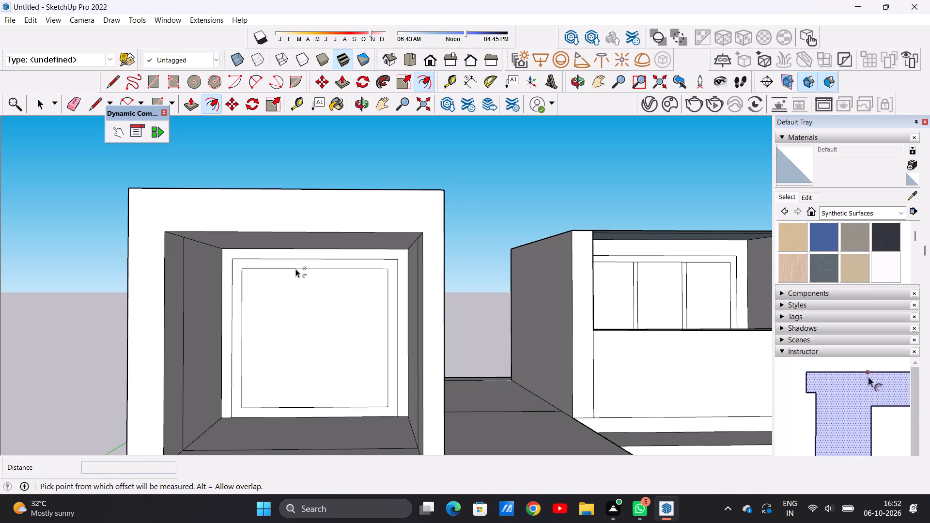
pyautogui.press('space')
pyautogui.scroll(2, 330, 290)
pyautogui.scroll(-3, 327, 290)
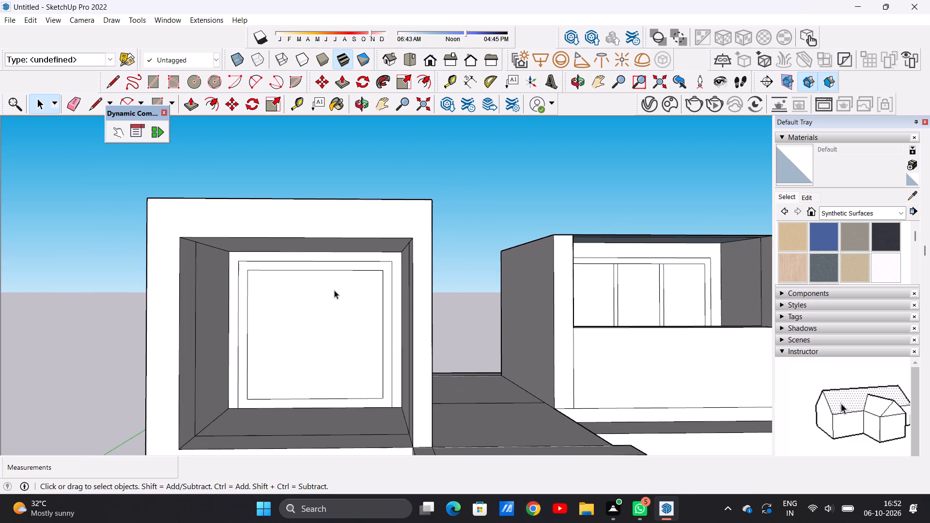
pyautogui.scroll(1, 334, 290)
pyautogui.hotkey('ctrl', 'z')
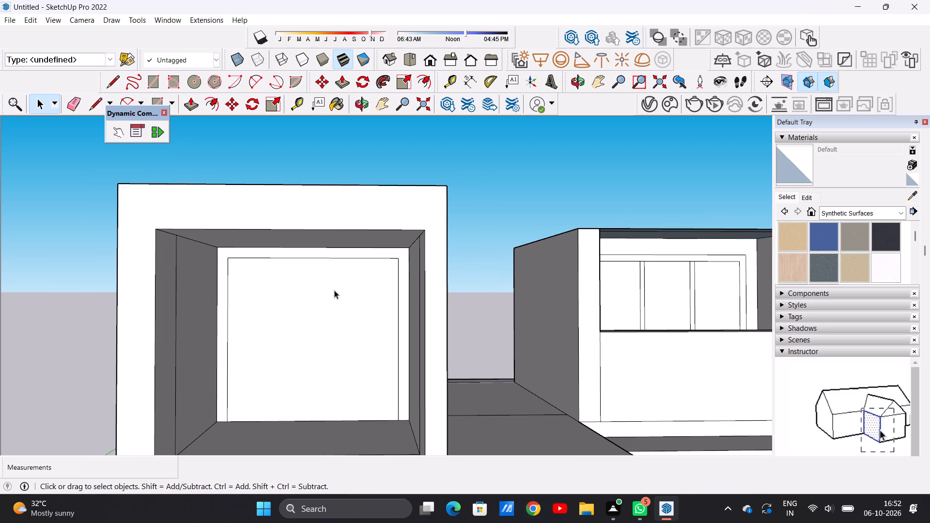
# Offset the rectangle on the recess's back wall inward by about 3 11/16" to form a frame border.
pyautogui.write('of')
pyautogui.click(288, 266)
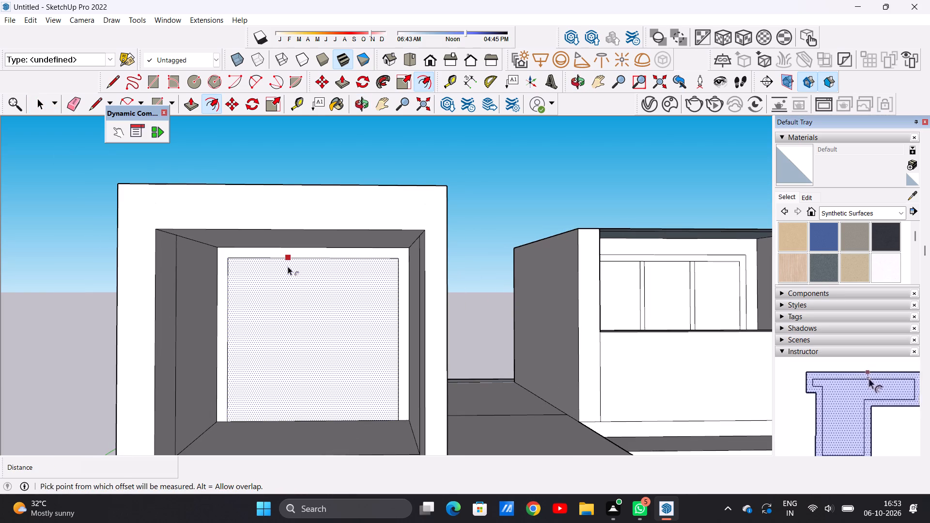
pyautogui.click(292, 267)
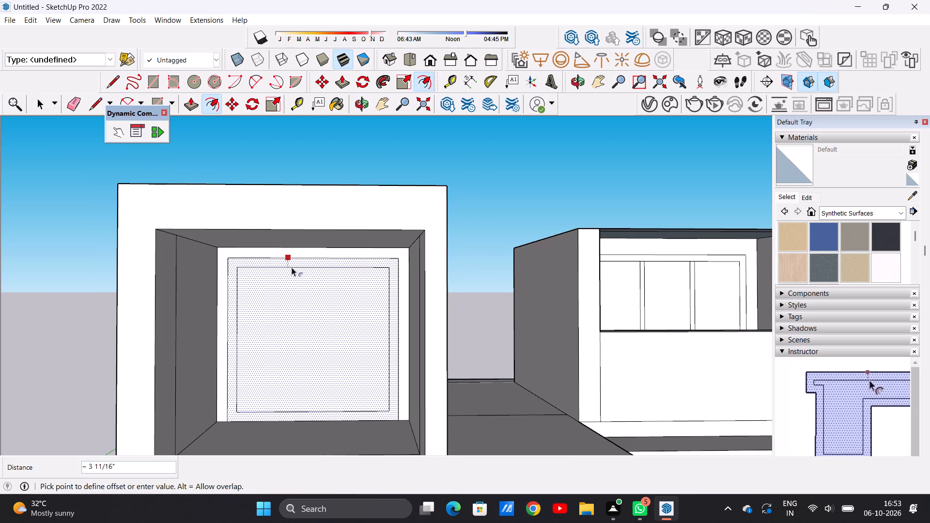
pyautogui.press('space')
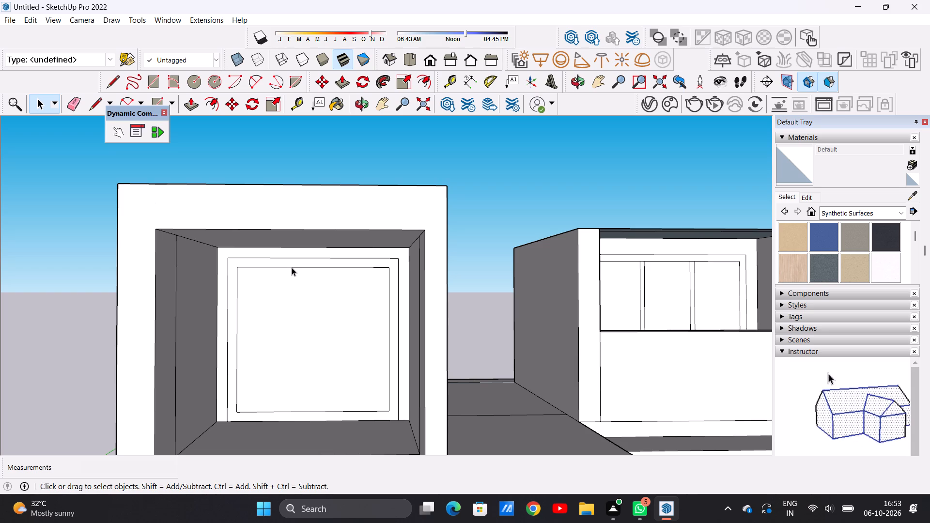
# Draw two closely spaced vertical lines about 4' 9" long inside the frame's inner rectangle, forming the first mullion about a third across.
pyautogui.scroll(-3, 292, 267)
pyautogui.scroll(4, 338, 308)
pyautogui.scroll(-2, 321, 317)
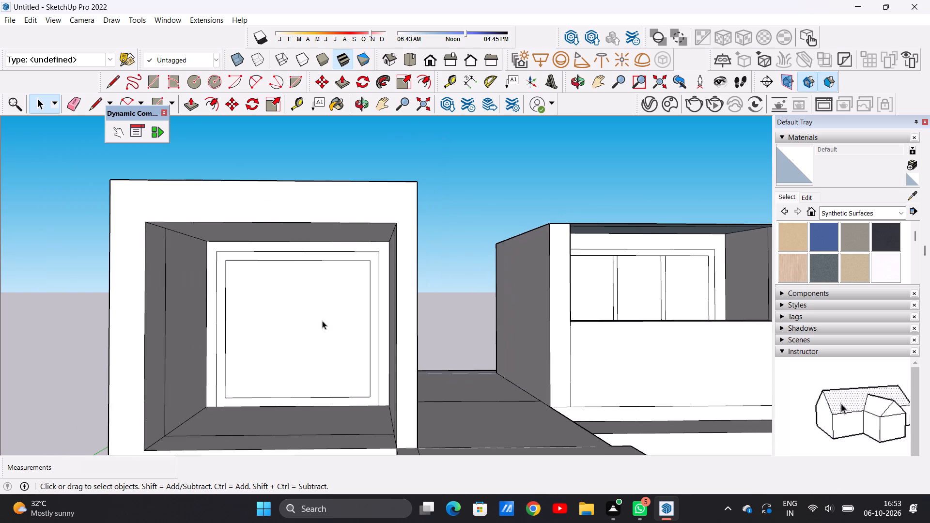
pyautogui.scroll(4, 291, 270)
pyautogui.scroll(-3, 291, 270)
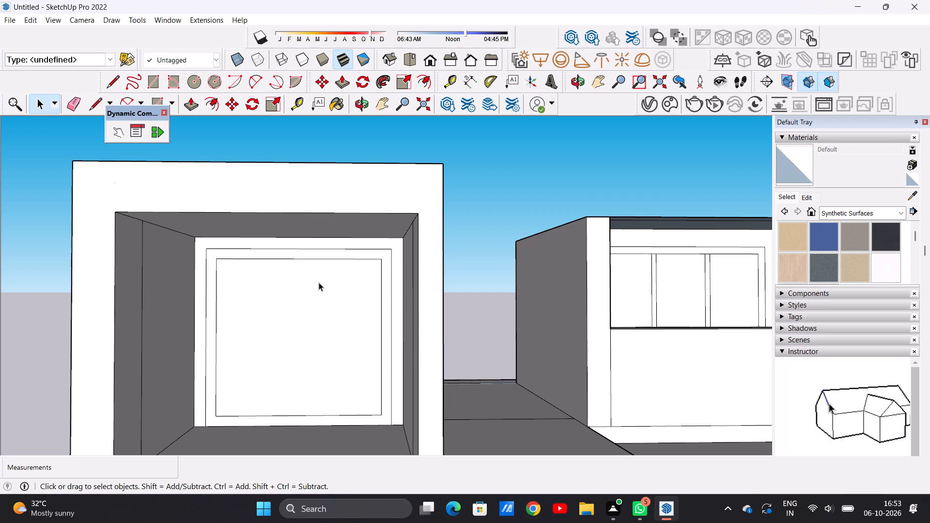
pyautogui.scroll(1, 316, 327)
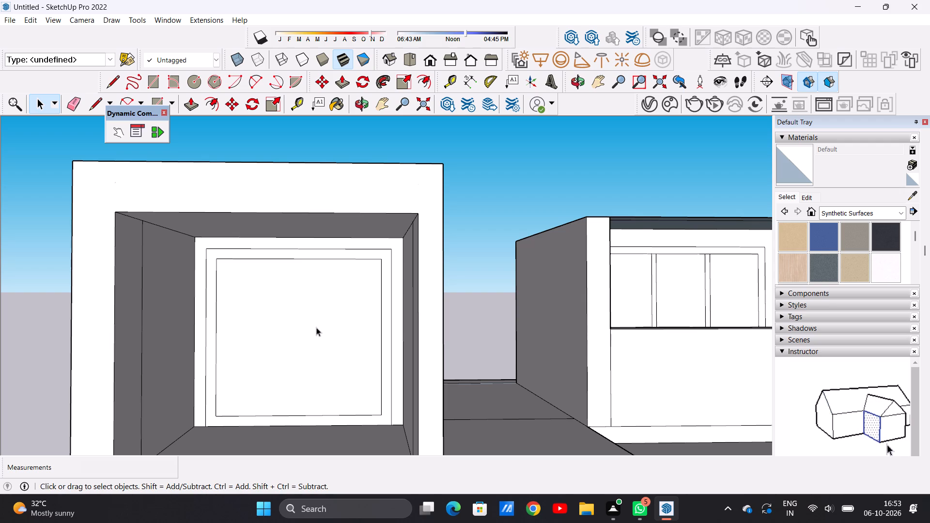
pyautogui.press('space')
pyautogui.write('l')
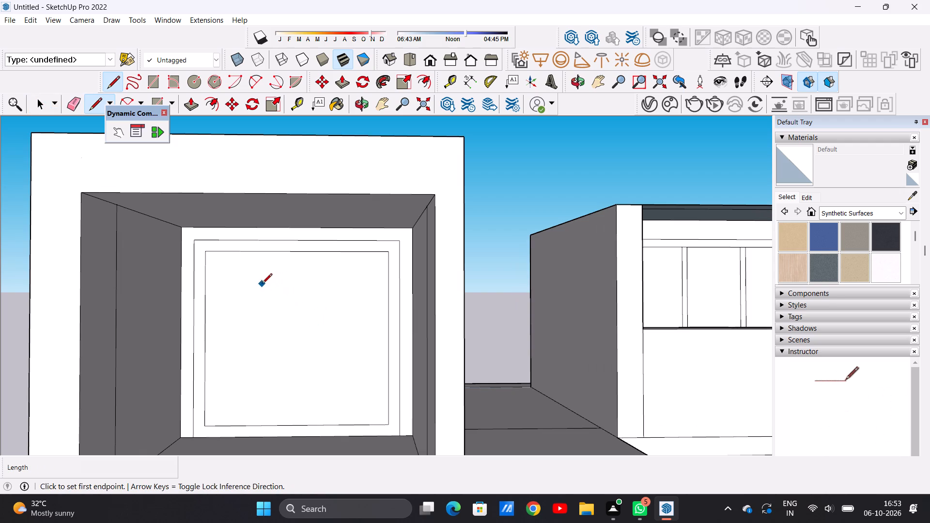
pyautogui.click(261, 249)
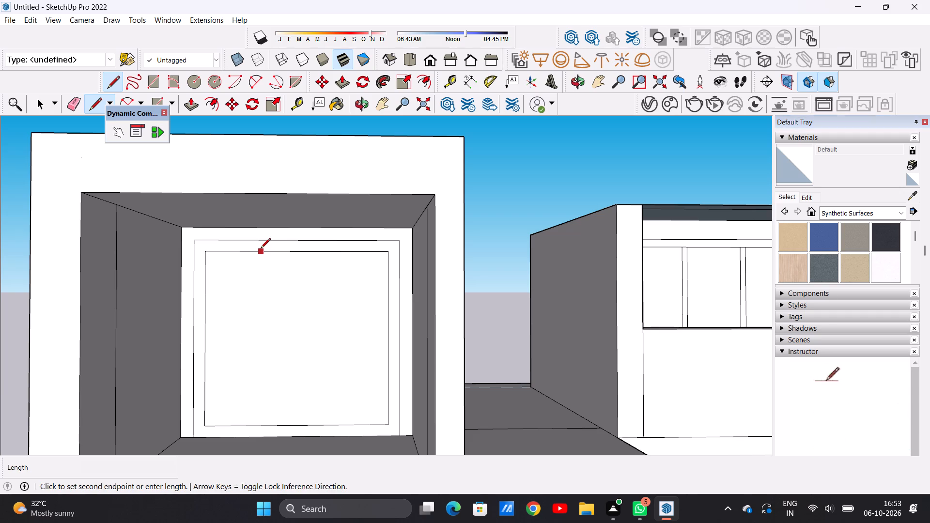
pyautogui.click(260, 425)
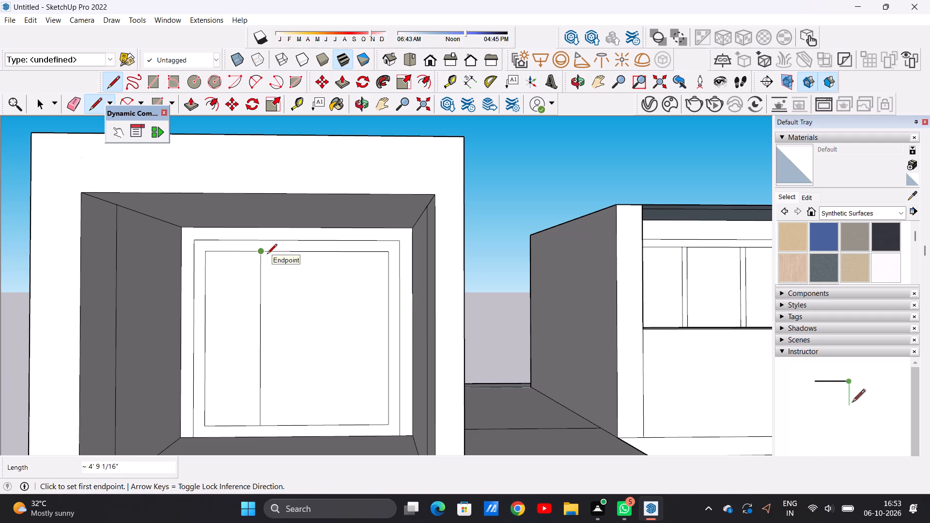
pyautogui.scroll(8, 267, 258)
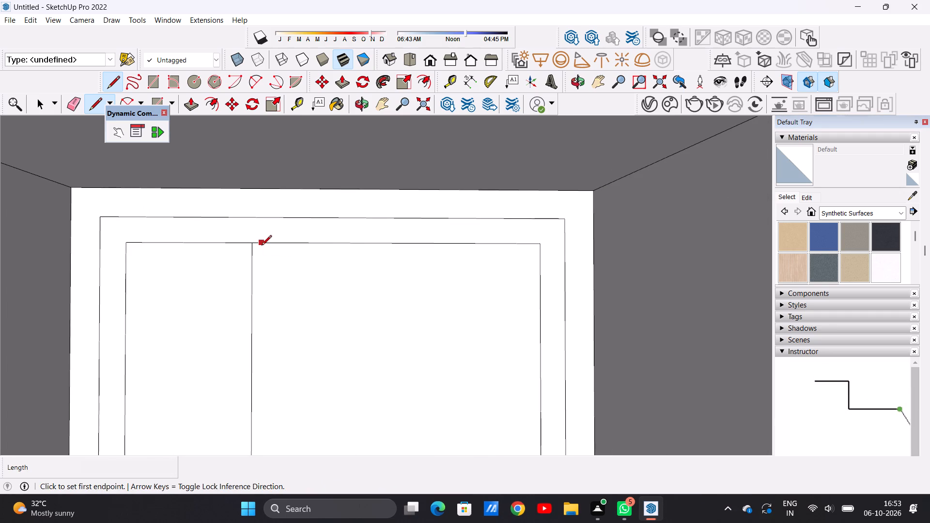
pyautogui.click(262, 246)
pyautogui.scroll(-9, 272, 260)
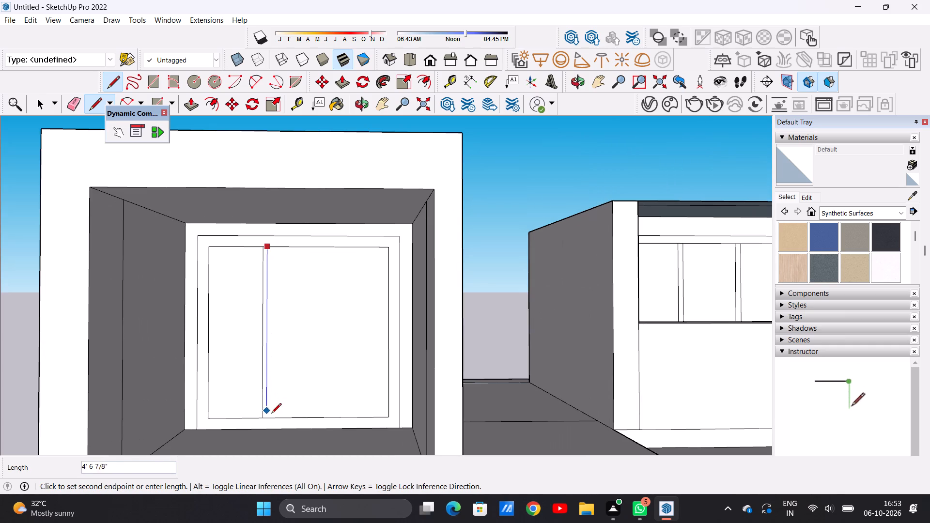
pyautogui.click(271, 415)
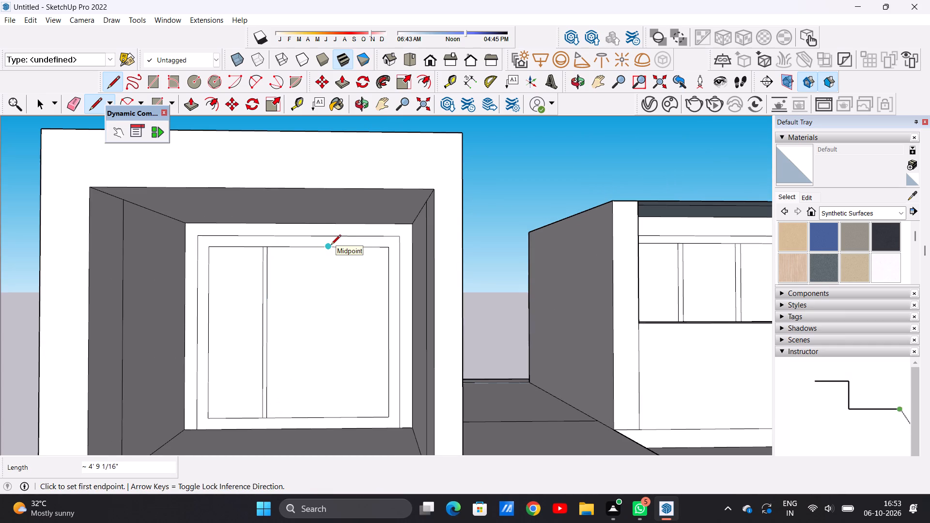
# Draw a second pair of closely spaced vertical lines about 4' 9" long from the inner rectangle's top edge, dividing the window into three panes.
pyautogui.scroll(6, 323, 247)
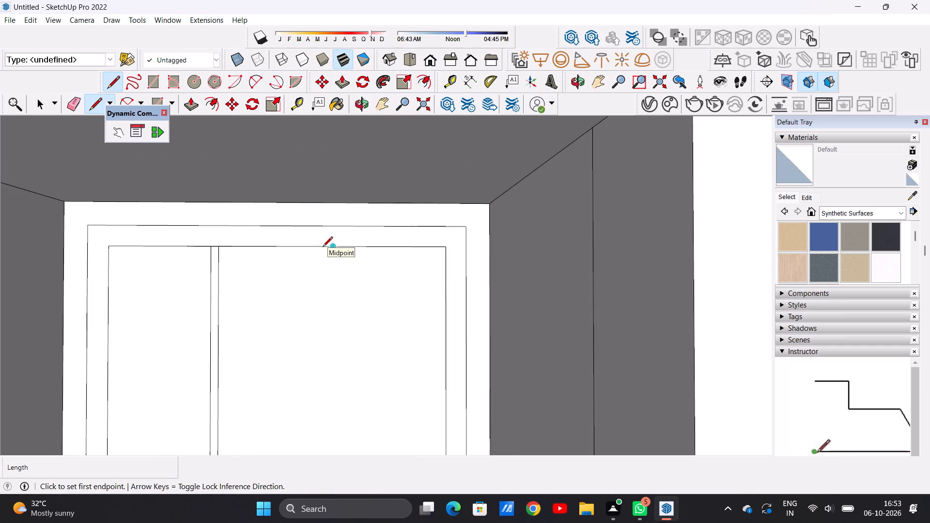
pyautogui.click(325, 247)
pyautogui.scroll(-7, 327, 246)
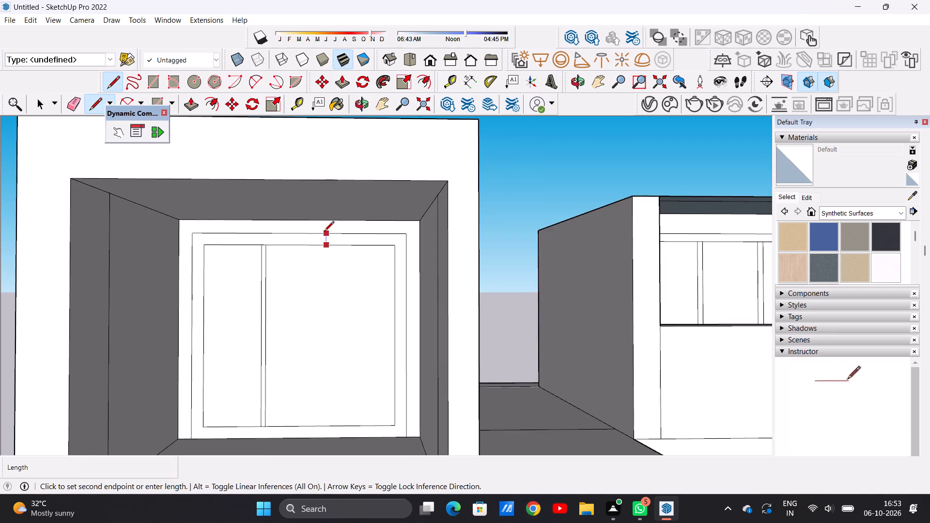
pyautogui.scroll(-1, 324, 232)
pyautogui.click(325, 388)
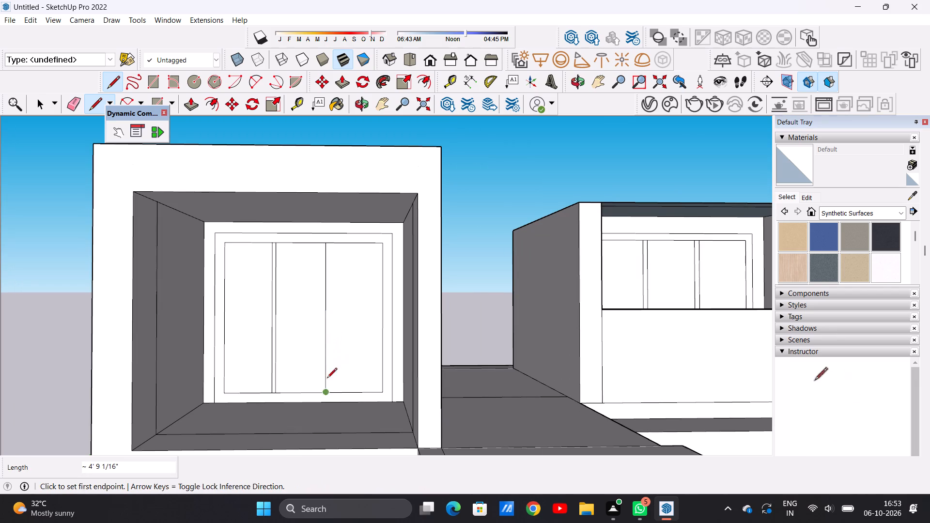
pyautogui.scroll(5, 331, 246)
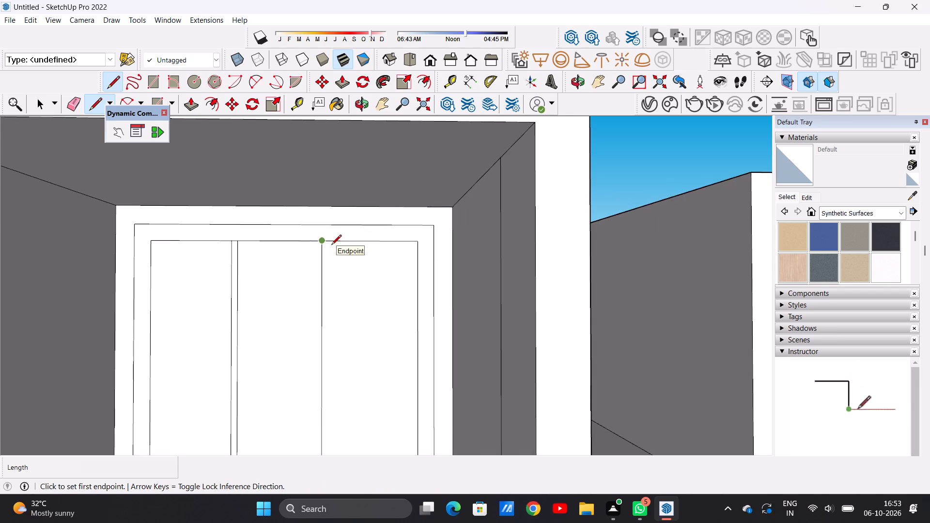
pyautogui.click(329, 243)
pyautogui.scroll(-8, 330, 279)
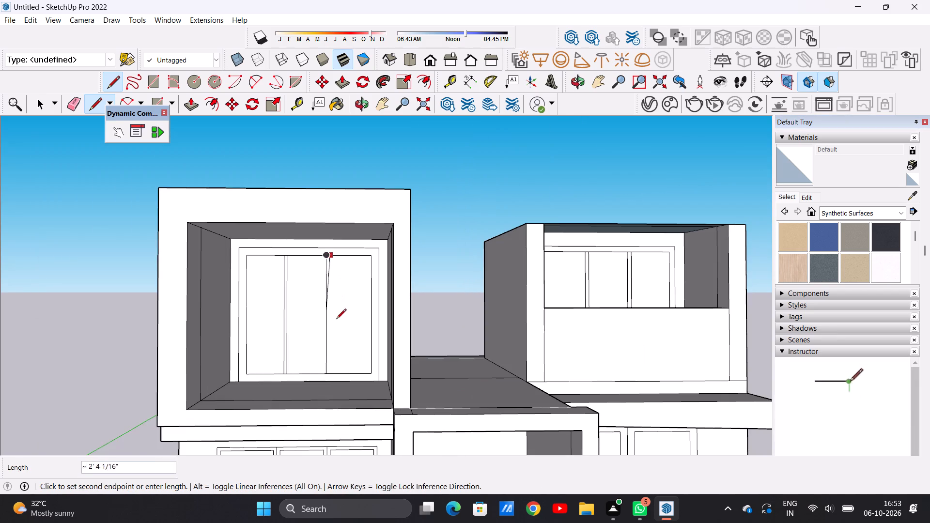
pyautogui.click(334, 375)
pyautogui.press('space')
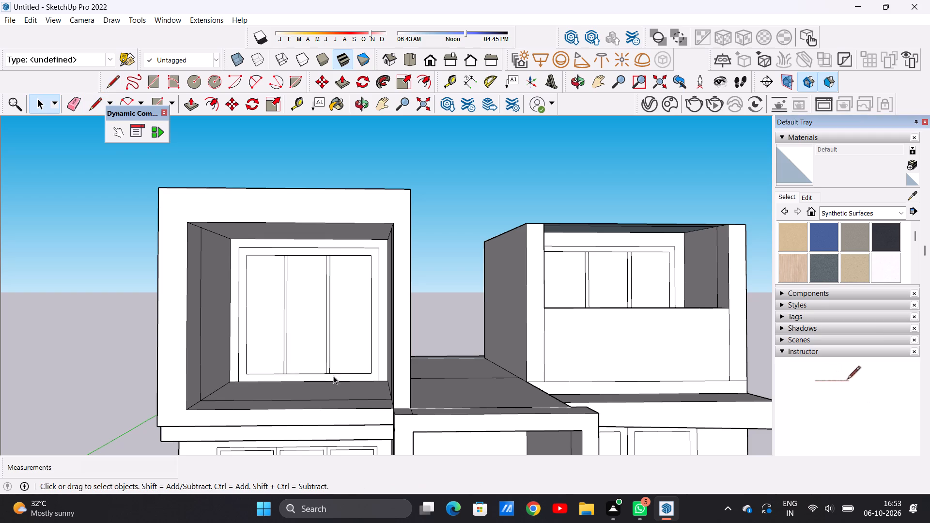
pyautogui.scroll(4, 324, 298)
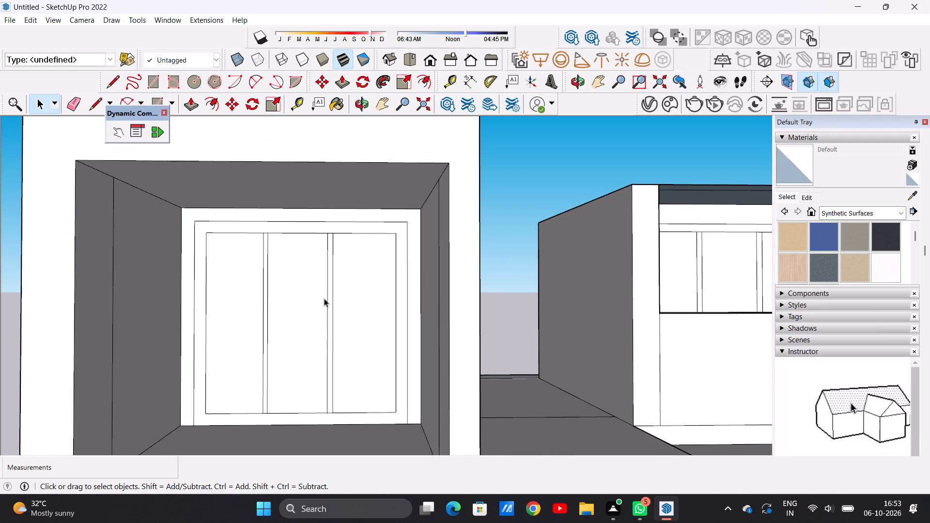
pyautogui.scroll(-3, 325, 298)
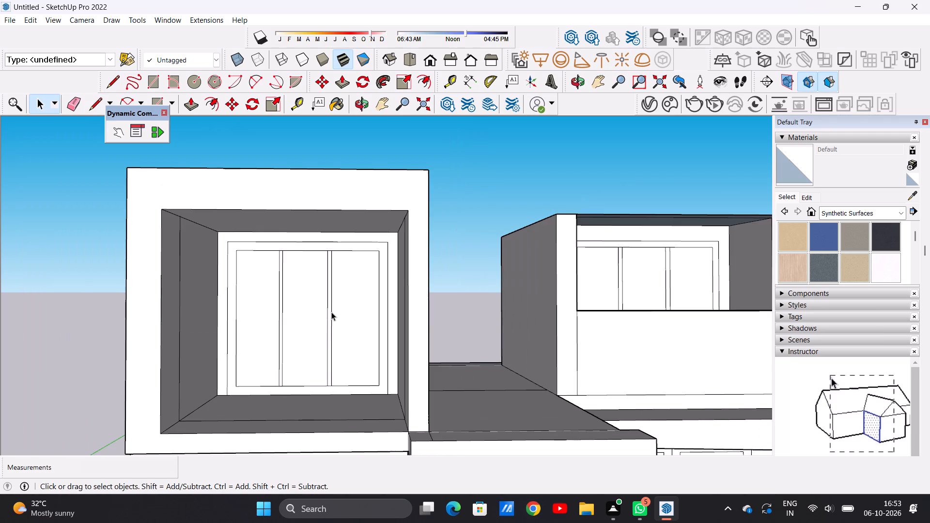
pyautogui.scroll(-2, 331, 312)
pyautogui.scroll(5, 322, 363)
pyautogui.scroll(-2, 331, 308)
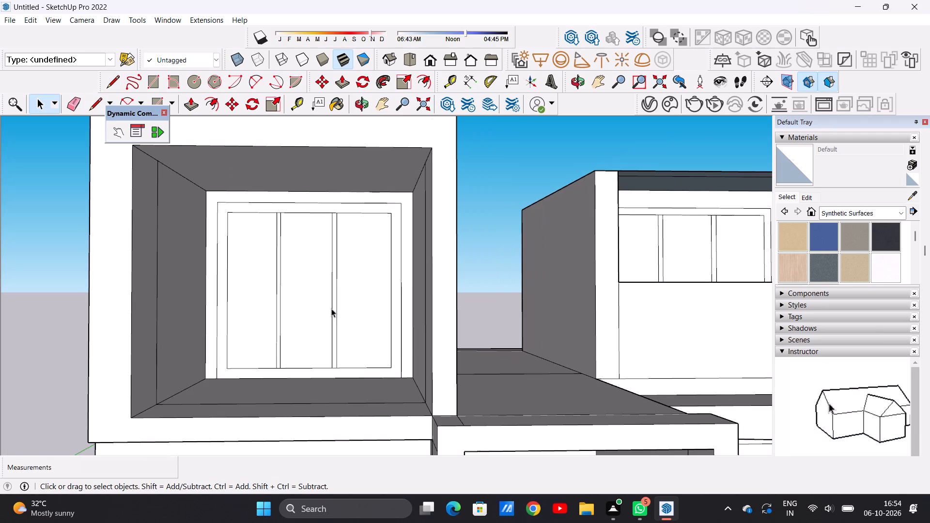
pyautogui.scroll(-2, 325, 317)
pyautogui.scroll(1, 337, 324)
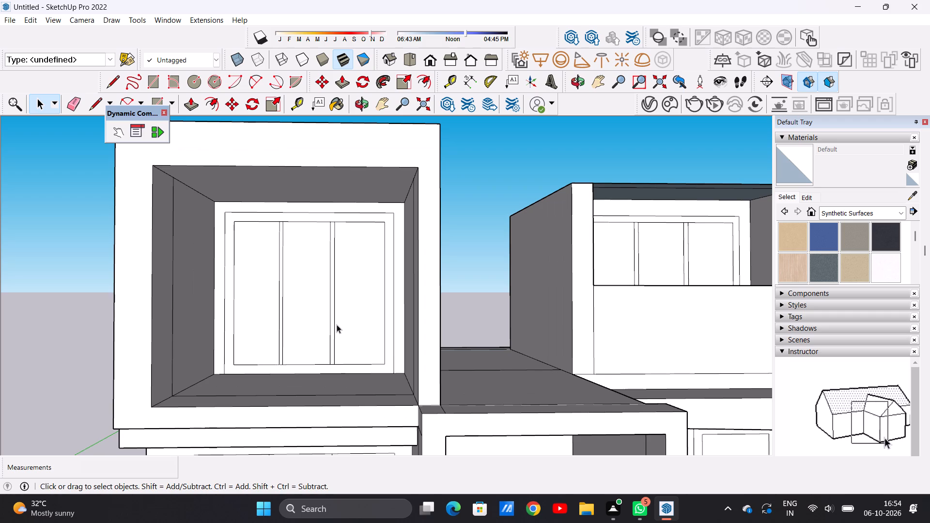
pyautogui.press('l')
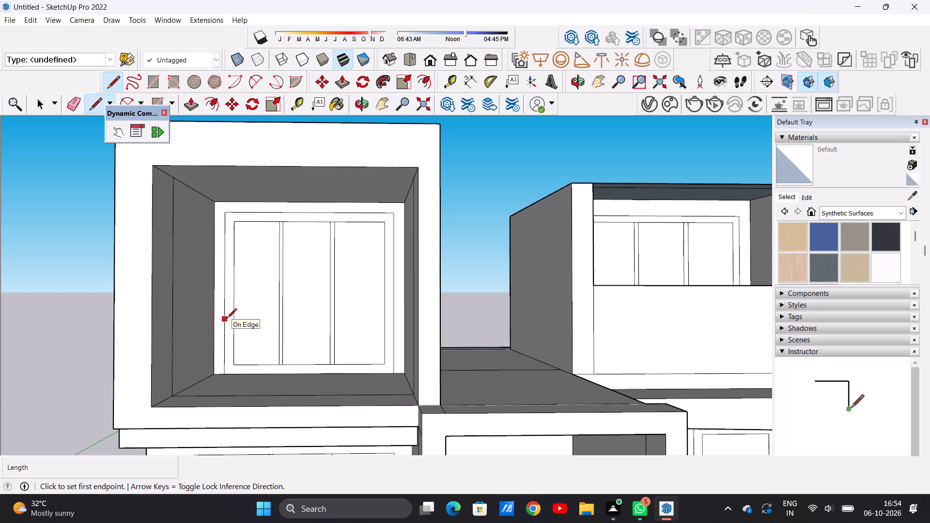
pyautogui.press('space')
# Push/pull the frame border on the recess's back wall outward by about 6 7/16".
pyautogui.write('p')
pyautogui.moveTo(229, 336); pyautogui.dragTo(270, 367, button='middle')
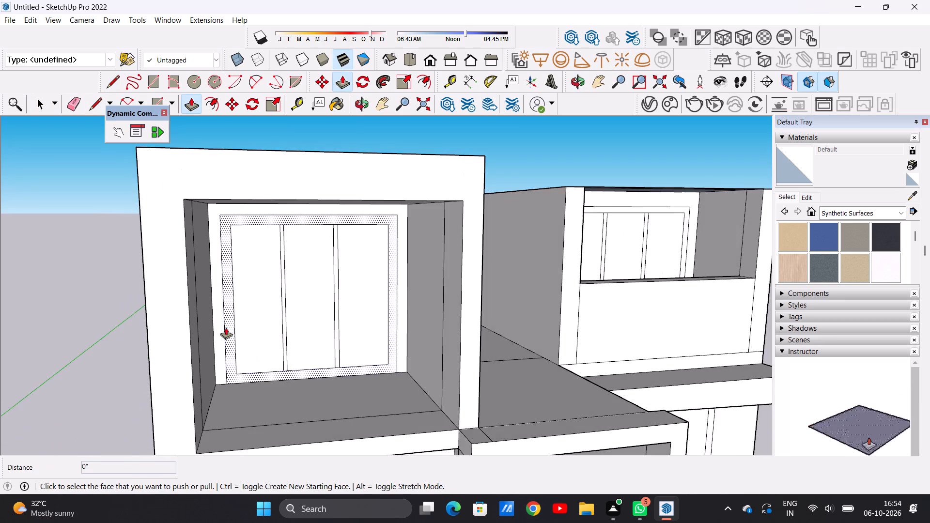
pyautogui.scroll(6, 230, 309)
pyautogui.click(230, 309)
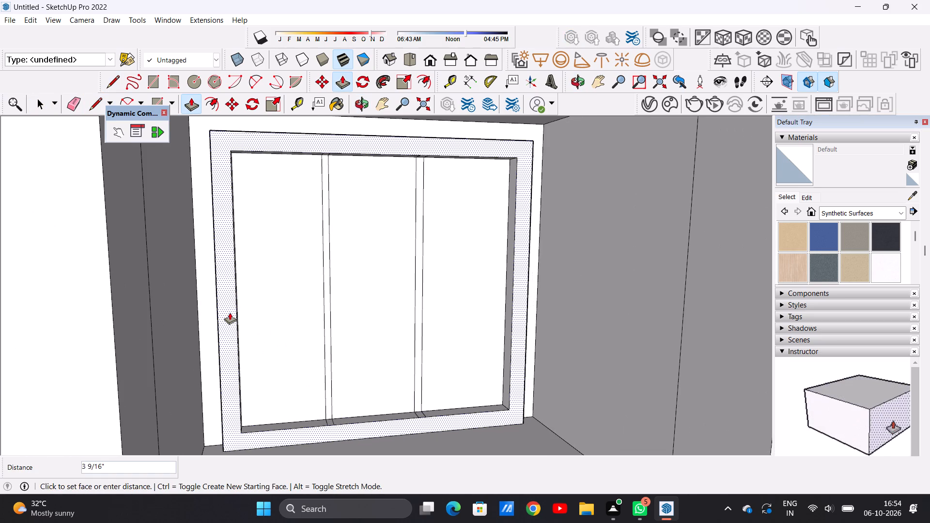
pyautogui.click(230, 315)
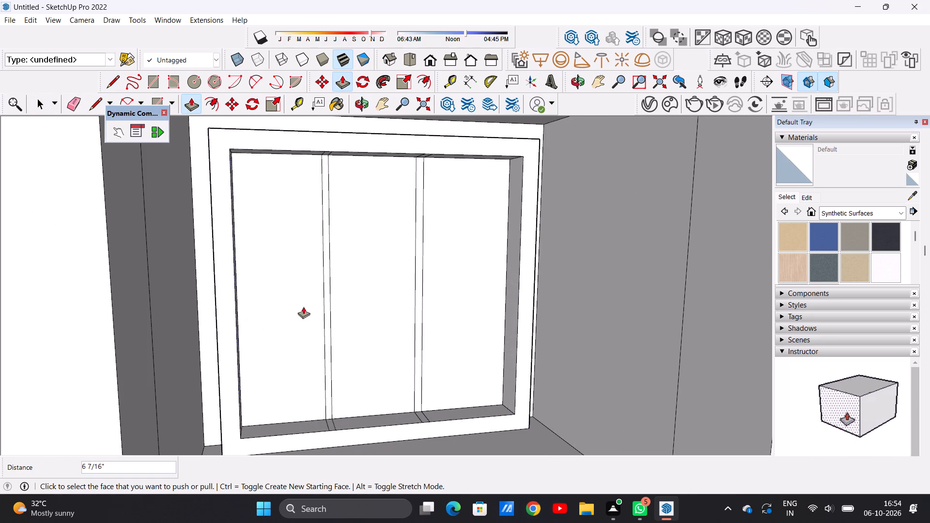
# Push/pull both narrow mullion strips outward by 6 7/16", level with the window frame.
pyautogui.scroll(5, 311, 305)
pyautogui.click(338, 309)
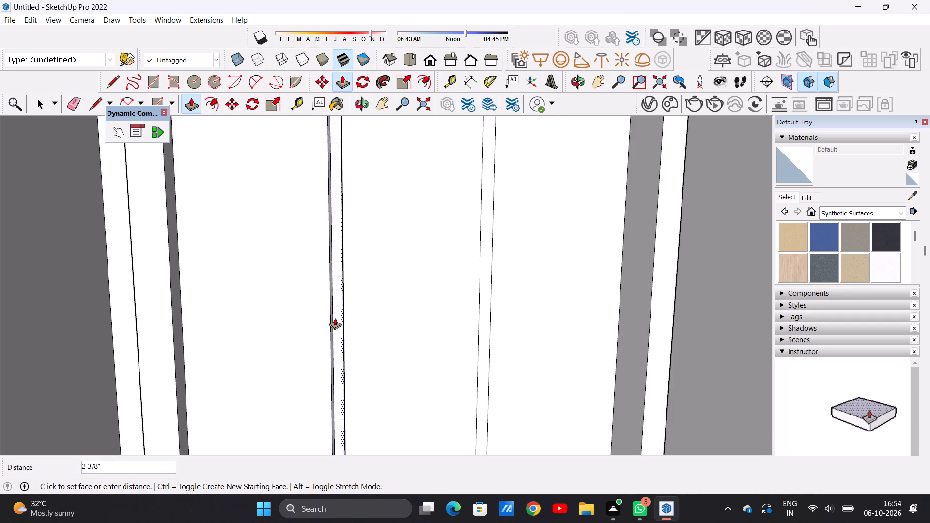
pyautogui.click(176, 341)
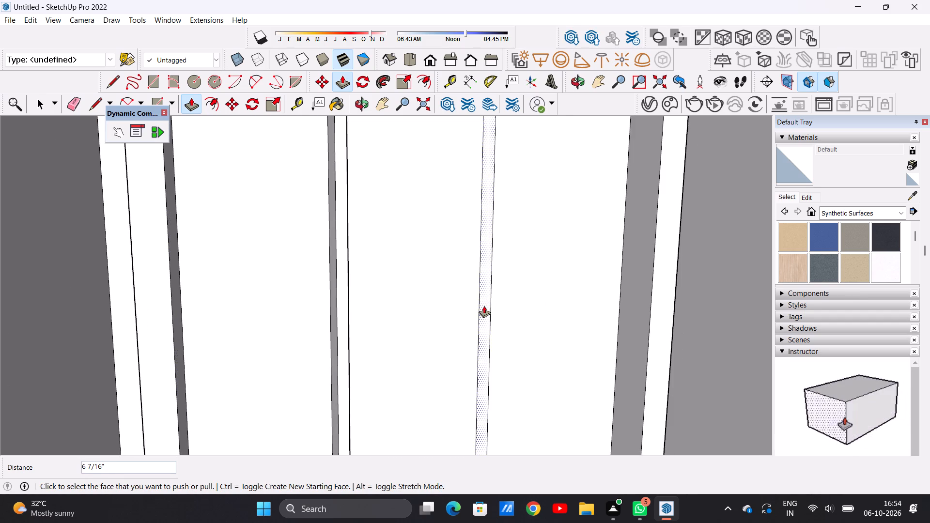
pyautogui.click(484, 306)
pyautogui.click(650, 328)
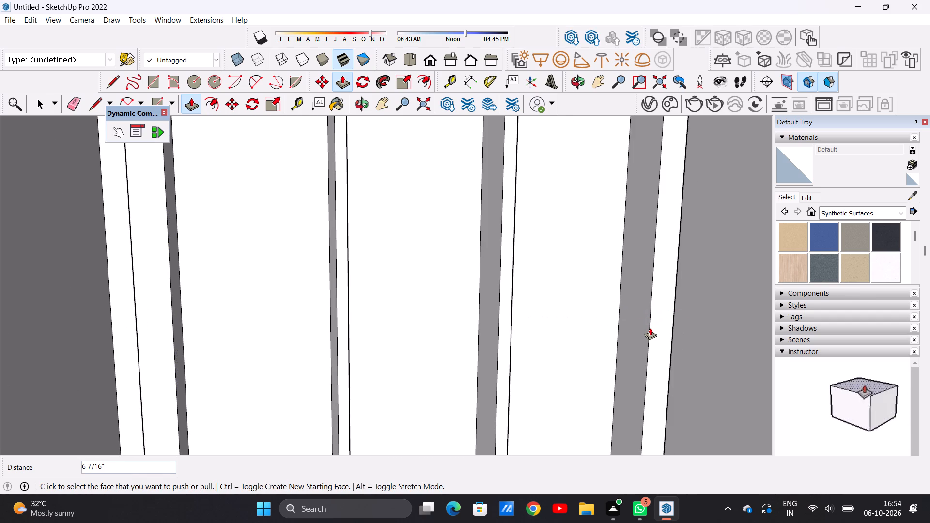
pyautogui.press('space')
# Examine the extruded three-pane window in the recess and the whole house front from several distances.
pyautogui.scroll(-14, 398, 268)
pyautogui.moveTo(419, 265); pyautogui.dragTo(330, 263, button='middle')
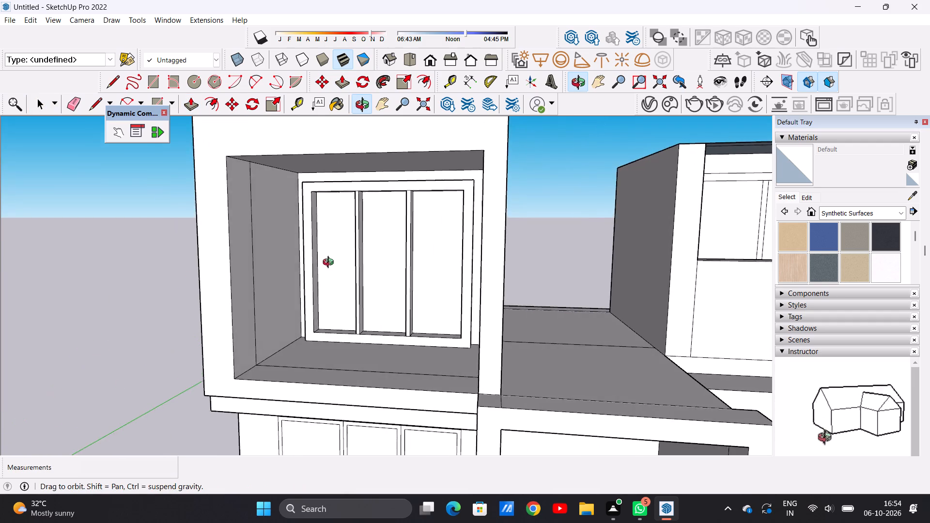
pyautogui.moveTo(330, 263); pyautogui.dragTo(378, 252, button='middle')
pyautogui.scroll(2, 421, 277)
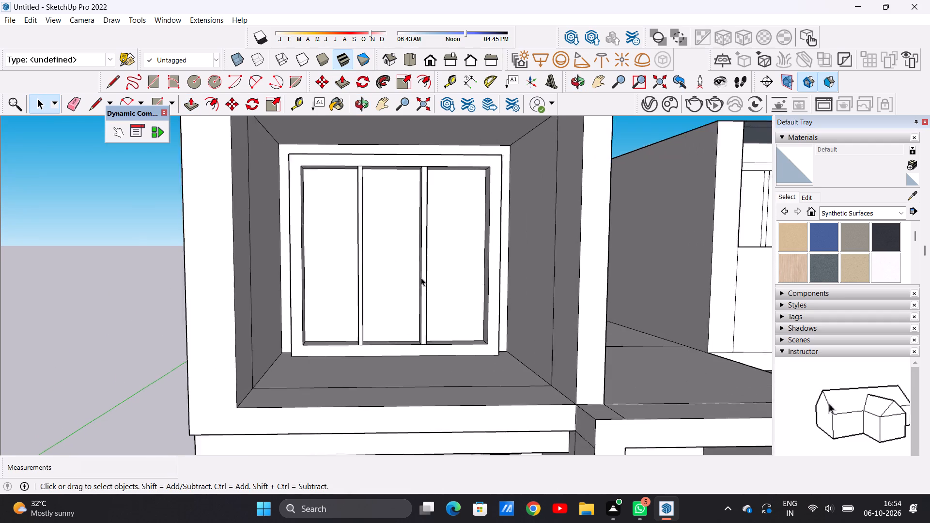
pyautogui.scroll(3, 421, 277)
pyautogui.scroll(-12, 380, 290)
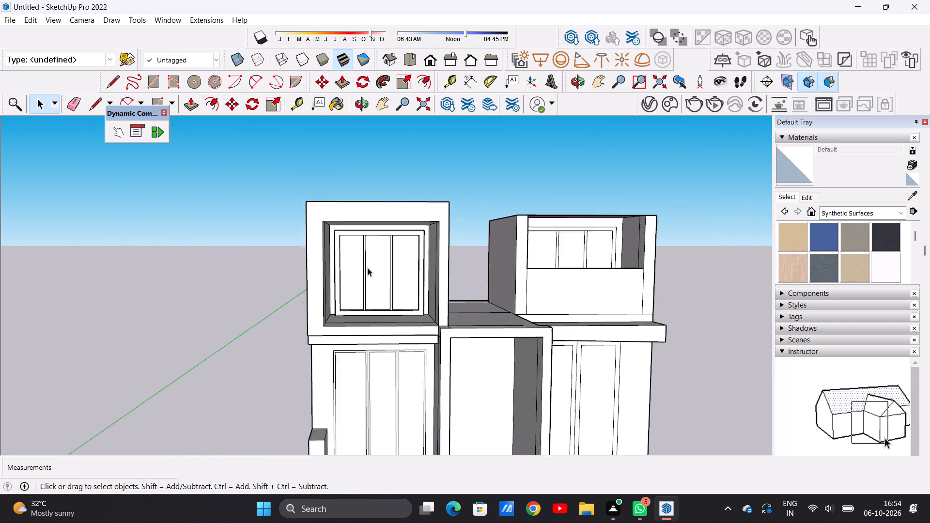
pyautogui.scroll(-4, 368, 268)
pyautogui.scroll(1, 505, 257)
pyautogui.scroll(-1, 504, 255)
pyautogui.scroll(9, 503, 253)
# Push/pull the window frame border in the other upper-floor box outward by about 4 3/4".
pyautogui.moveTo(471, 254); pyautogui.dragTo(472, 262, button='middle')
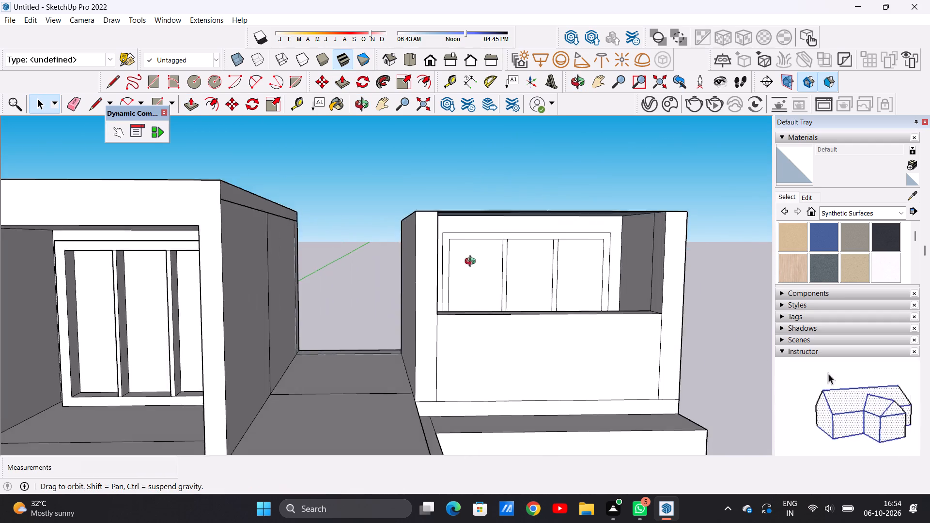
pyautogui.moveTo(472, 262); pyautogui.dragTo(385, 292, button='middle')
pyautogui.scroll(7, 450, 258)
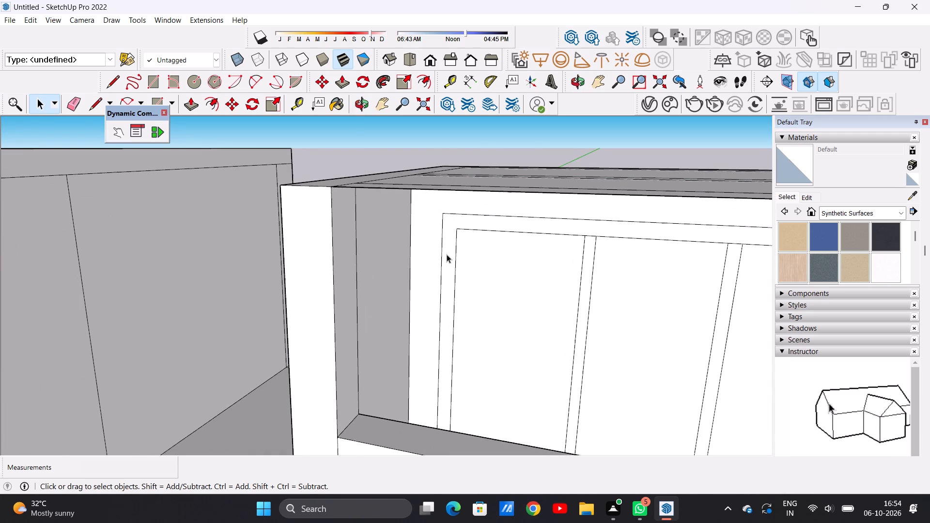
pyautogui.press('p')
pyautogui.moveTo(431, 259); pyautogui.dragTo(499, 261, button='middle')
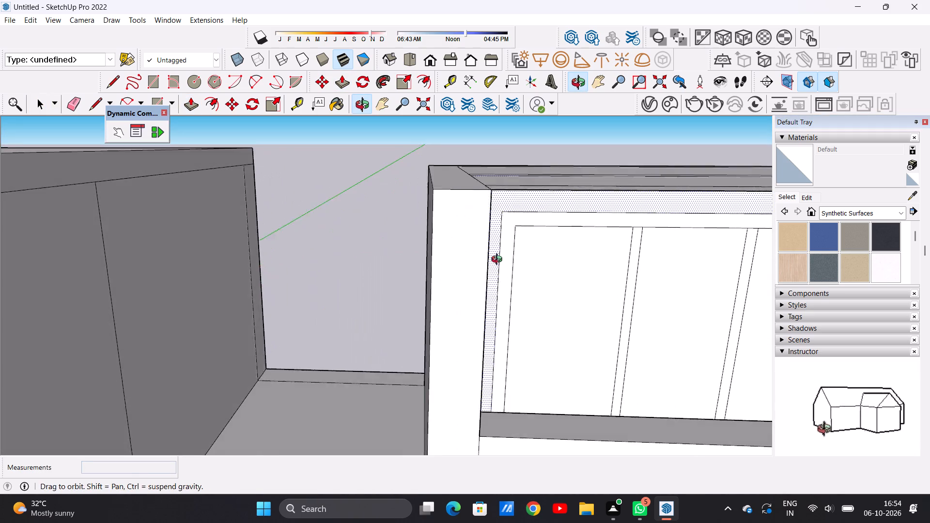
pyautogui.moveTo(499, 261); pyautogui.dragTo(501, 262, button='middle')
pyautogui.scroll(7, 513, 264)
pyautogui.click(508, 262)
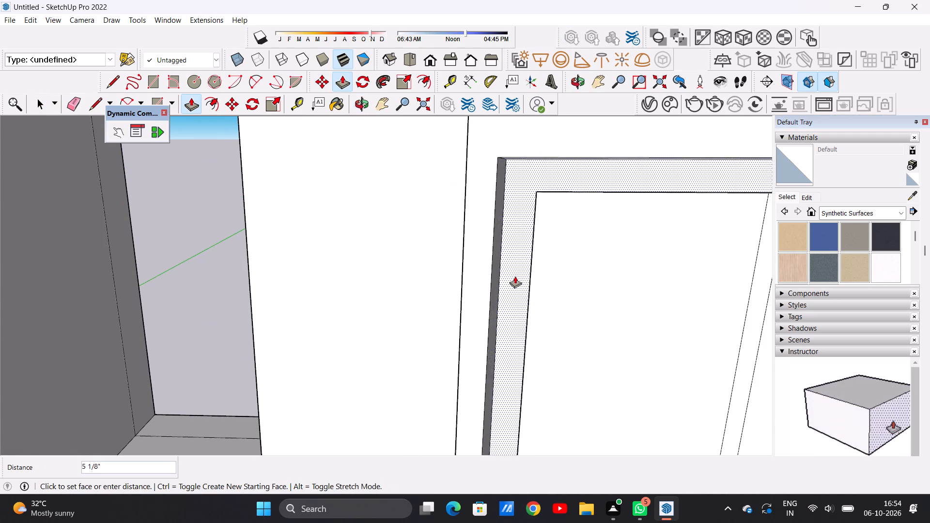
pyautogui.click(515, 274)
# Push/pull both narrow mullion strips in this window outward by 4 3/4", level with its frame.
pyautogui.scroll(-8, 506, 266)
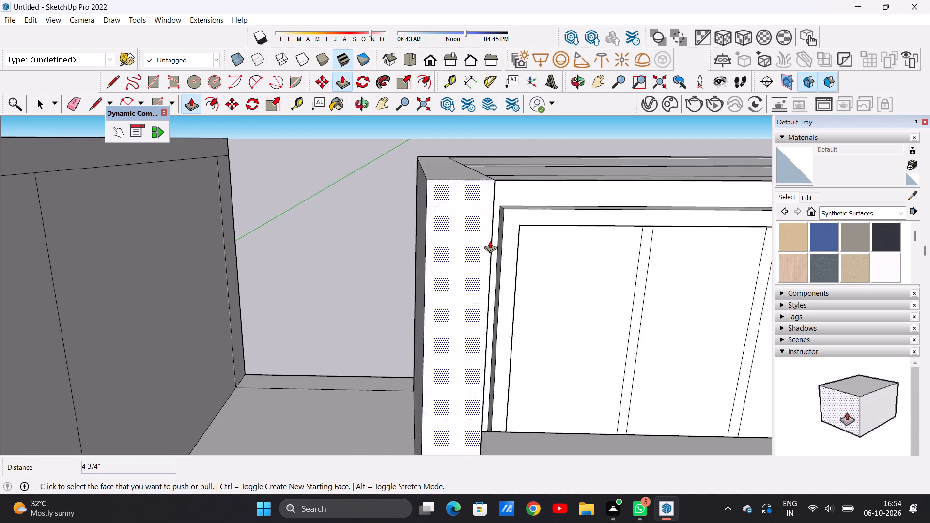
pyautogui.scroll(-8, 490, 241)
pyautogui.moveTo(600, 262); pyautogui.dragTo(456, 264, button='middle')
pyautogui.scroll(7, 555, 282)
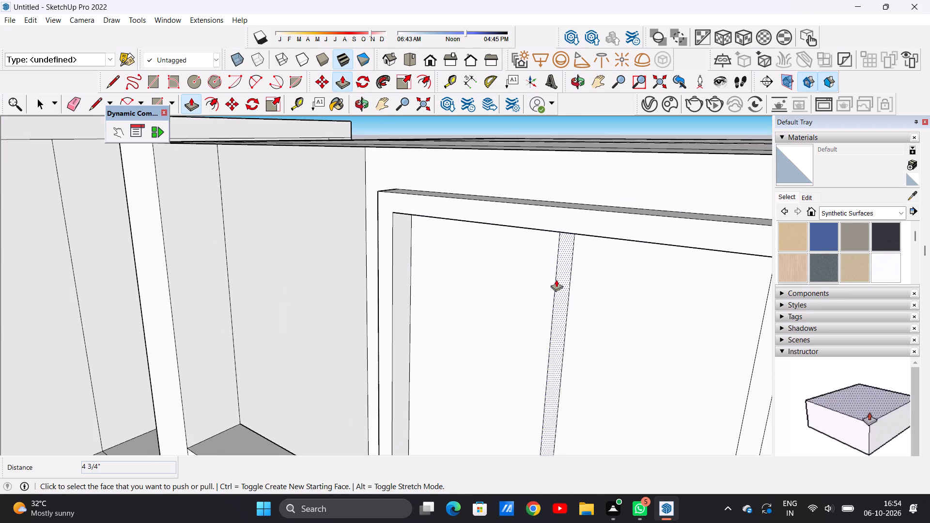
pyautogui.click(563, 283)
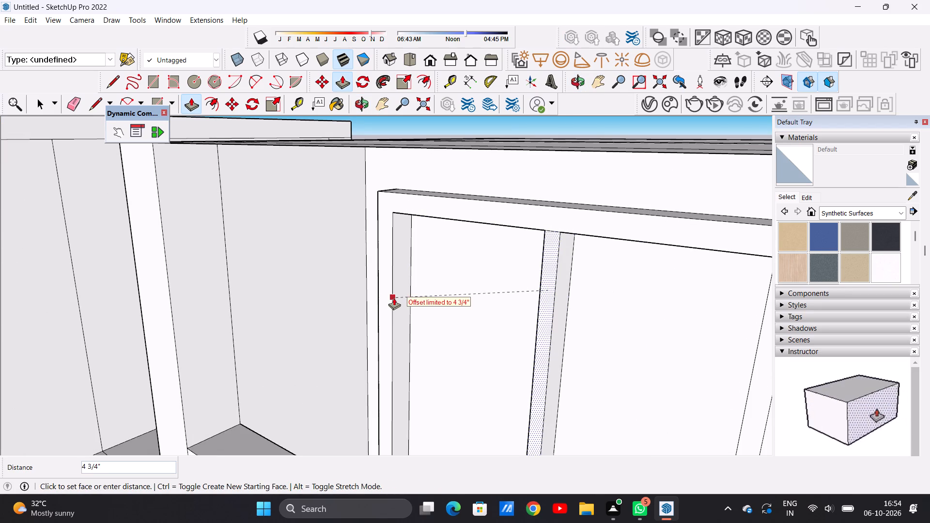
pyautogui.click(394, 298)
pyautogui.scroll(-11, 474, 275)
pyautogui.scroll(13, 577, 307)
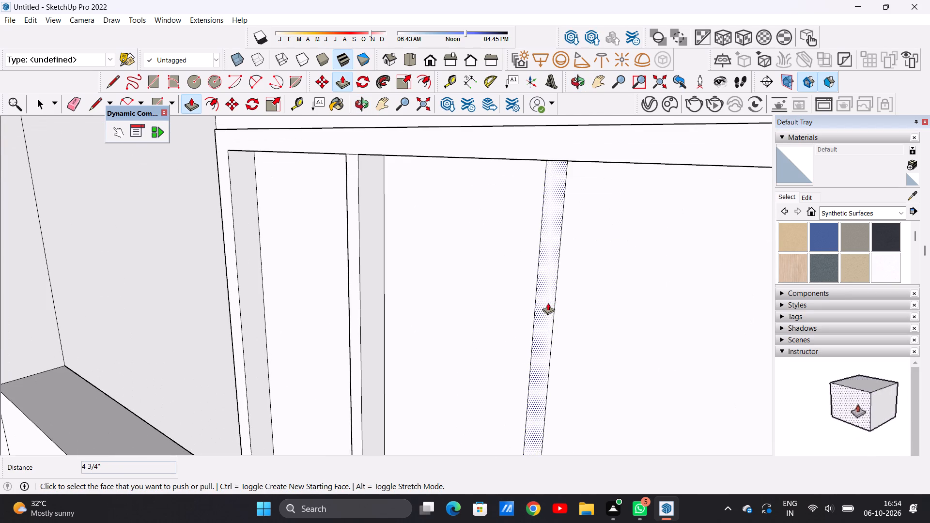
pyautogui.click(548, 303)
pyautogui.click(360, 309)
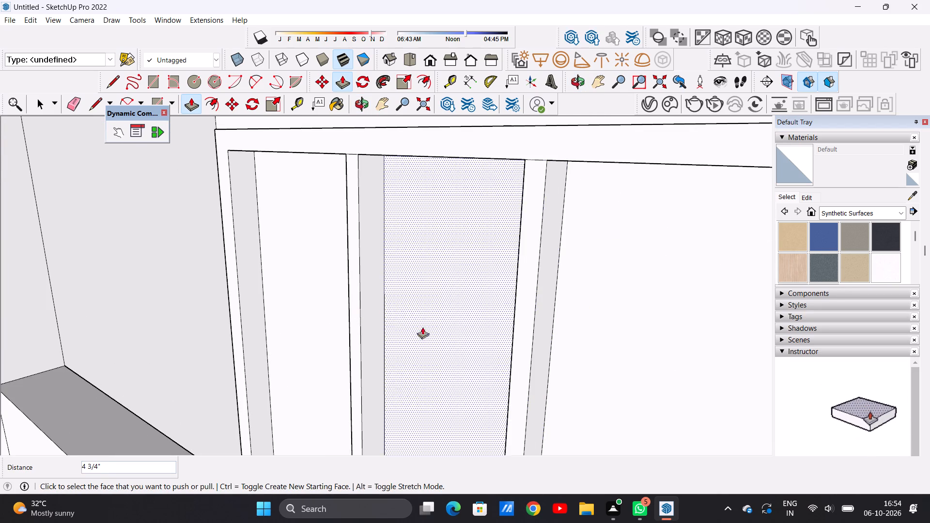
pyautogui.scroll(-12, 489, 328)
pyautogui.moveTo(479, 316); pyautogui.dragTo(576, 302, button='middle')
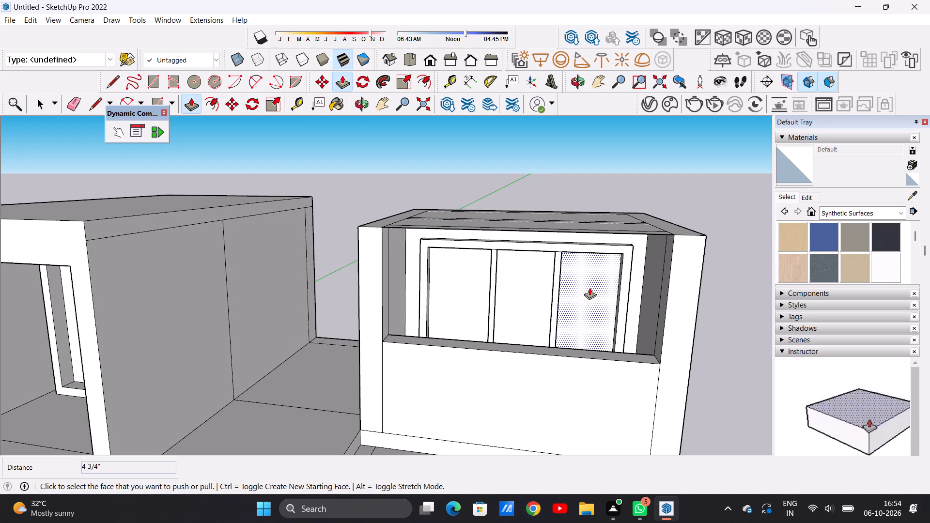
pyautogui.scroll(1, 568, 266)
pyautogui.press('space')
# Examine both upper-floor windows and the whole house front from several distances and heights.
pyautogui.scroll(-10, 485, 285)
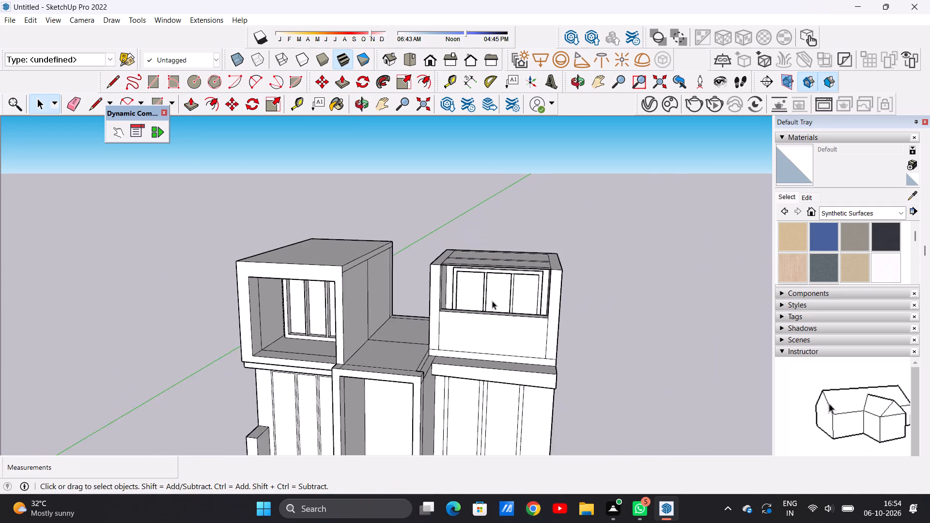
pyautogui.moveTo(492, 301); pyautogui.dragTo(502, 252, button='middle')
pyautogui.scroll(13, 502, 252)
pyautogui.scroll(-6, 474, 290)
pyautogui.moveTo(486, 278); pyautogui.dragTo(515, 303, button='middle')
pyautogui.scroll(-14, 457, 274)
pyautogui.scroll(13, 379, 295)
pyautogui.scroll(-11, 342, 299)
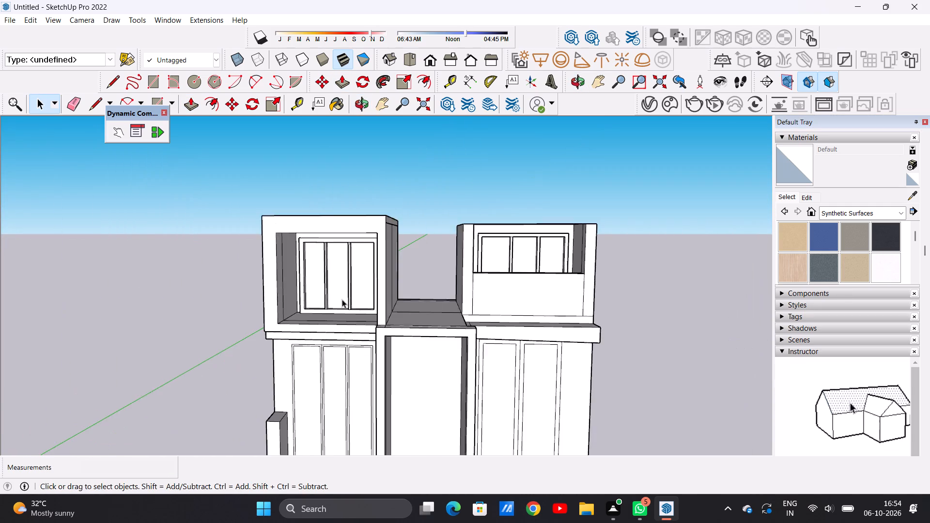
pyautogui.scroll(-4, 342, 299)
pyautogui.scroll(8, 347, 376)
pyautogui.scroll(-3, 361, 291)
pyautogui.middleClick(309, 311)
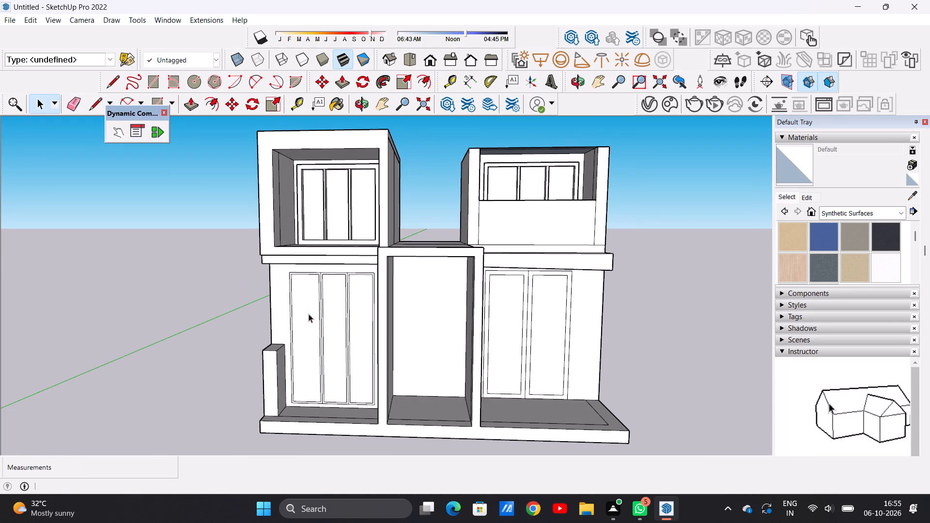
pyautogui.scroll(-12, 309, 314)
pyautogui.moveTo(330, 324); pyautogui.dragTo(364, 319, button='middle')
pyautogui.scroll(3, 361, 322)
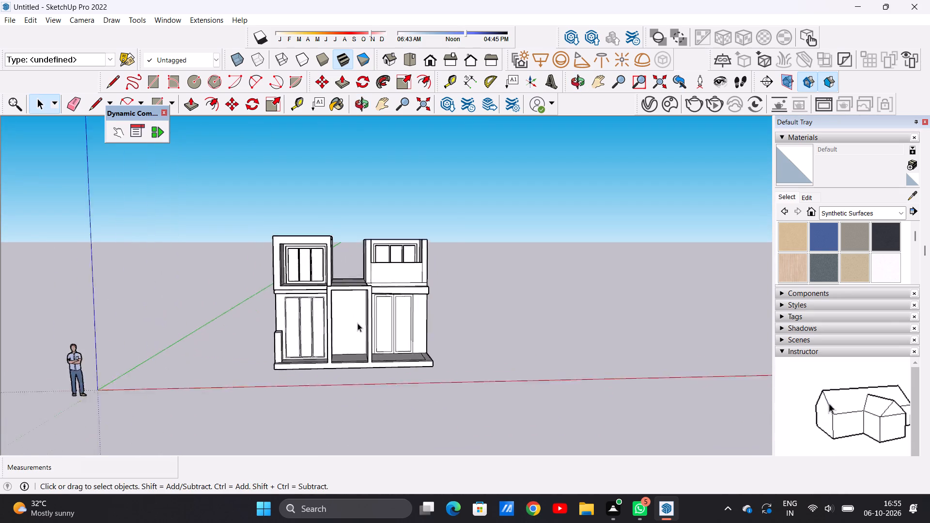
pyautogui.scroll(6, 357, 323)
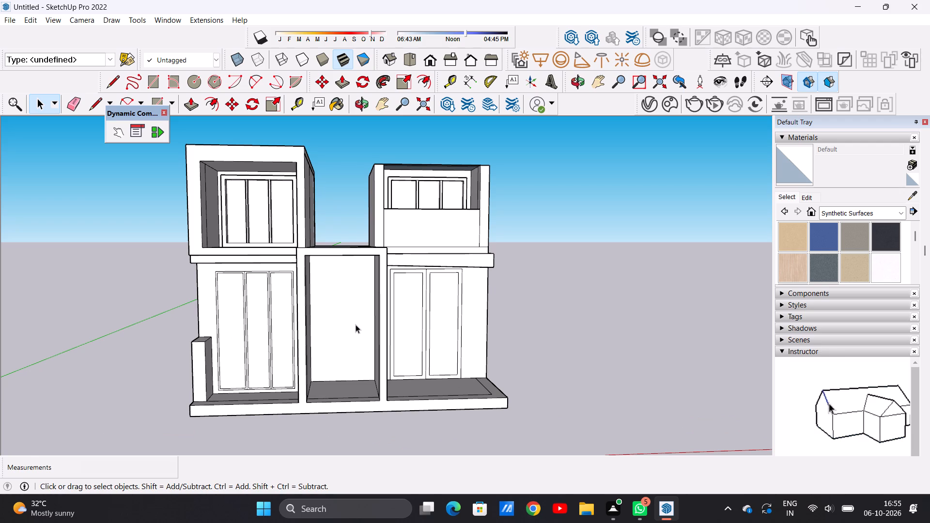
pyautogui.scroll(-2, 356, 324)
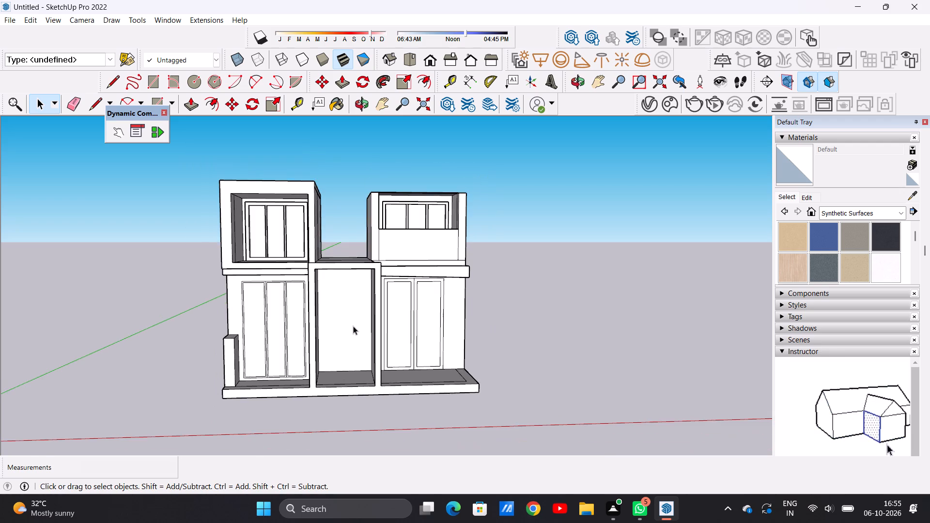
pyautogui.scroll(3, 352, 327)
pyautogui.scroll(-5, 367, 313)
pyautogui.moveTo(370, 321); pyautogui.dragTo(348, 367, button='middle')
pyautogui.scroll(5, 361, 309)
pyautogui.moveTo(343, 331); pyautogui.dragTo(356, 292, button='middle')
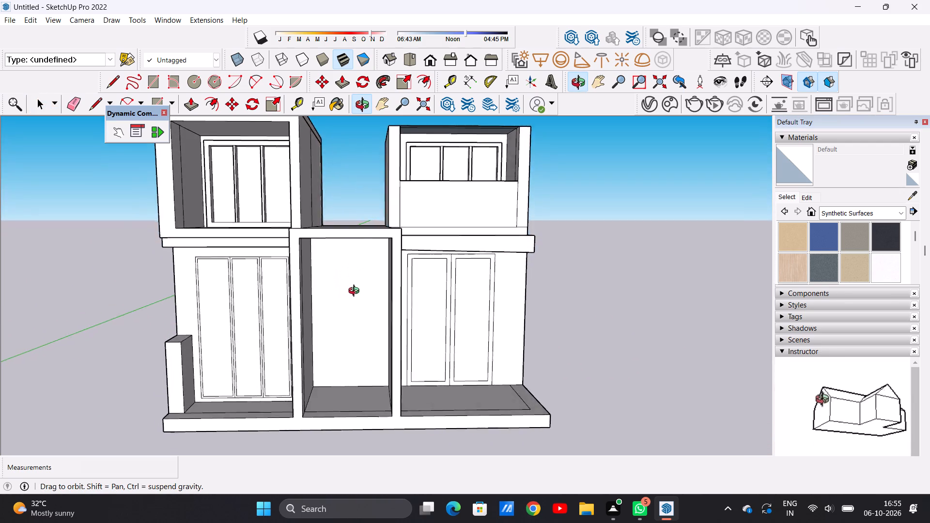
pyautogui.moveTo(356, 292); pyautogui.dragTo(351, 273, button='middle')
pyautogui.scroll(3, 350, 273)
pyautogui.scroll(-9, 354, 272)
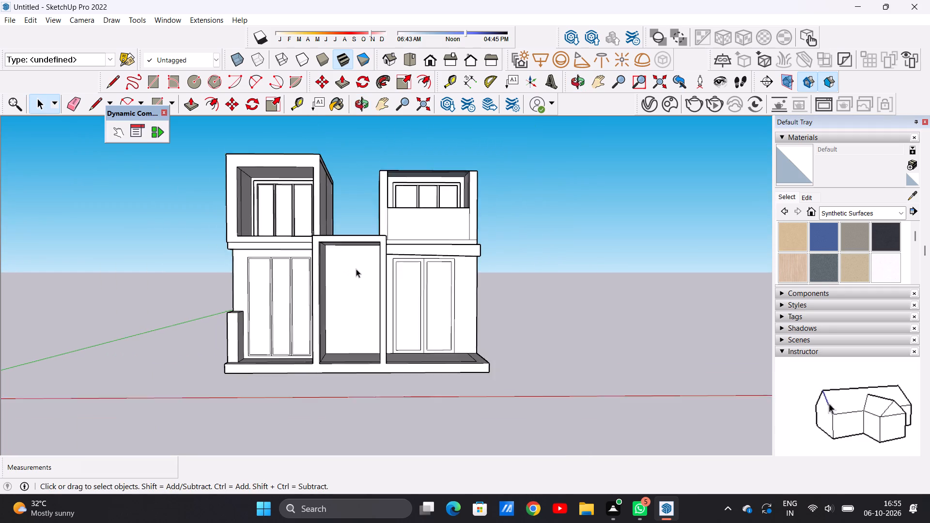
pyautogui.scroll(1, 308, 290)
pyautogui.moveTo(306, 291); pyautogui.dragTo(315, 320, button='middle')
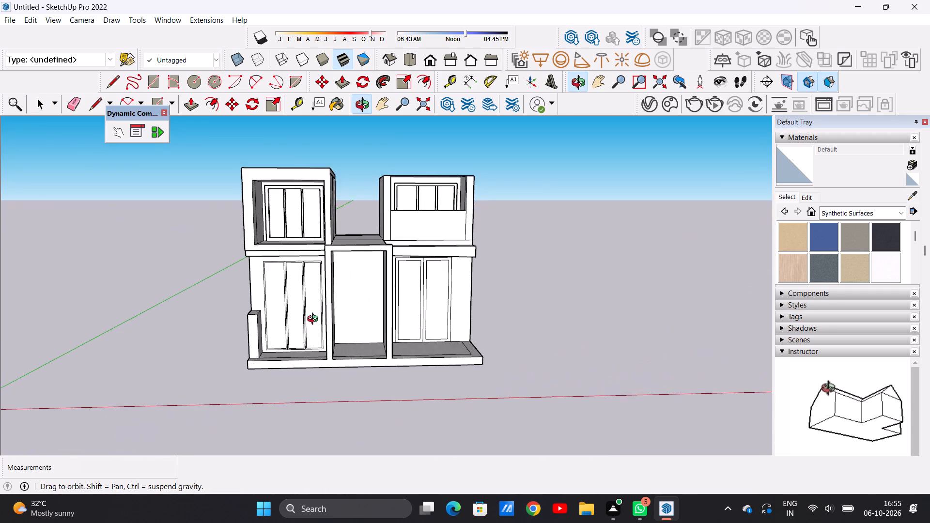
pyautogui.moveTo(315, 320); pyautogui.dragTo(309, 311, button='middle')
pyautogui.scroll(-5, 307, 309)
pyautogui.scroll(5, 334, 244)
pyautogui.scroll(-5, 334, 244)
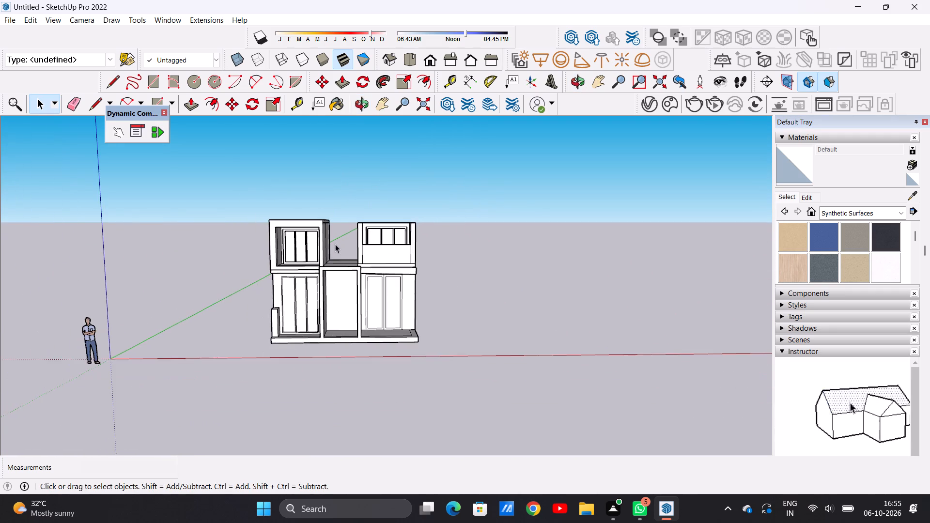
# Examine the house's roofs, terrace and overall massing from above and from both sides.
pyautogui.moveTo(335, 244); pyautogui.dragTo(327, 353, button='middle')
pyautogui.scroll(-3, 346, 237)
pyautogui.moveTo(337, 234); pyautogui.dragTo(470, 271, button='middle')
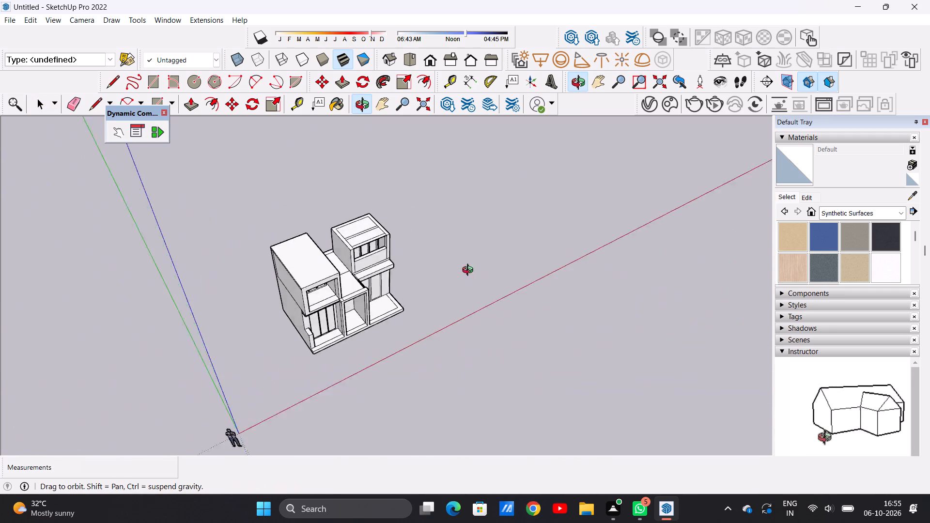
pyautogui.moveTo(470, 271); pyautogui.dragTo(240, 251, button='middle')
pyautogui.scroll(-4, 323, 197)
pyautogui.moveTo(382, 193); pyautogui.dragTo(314, 316, button='middle')
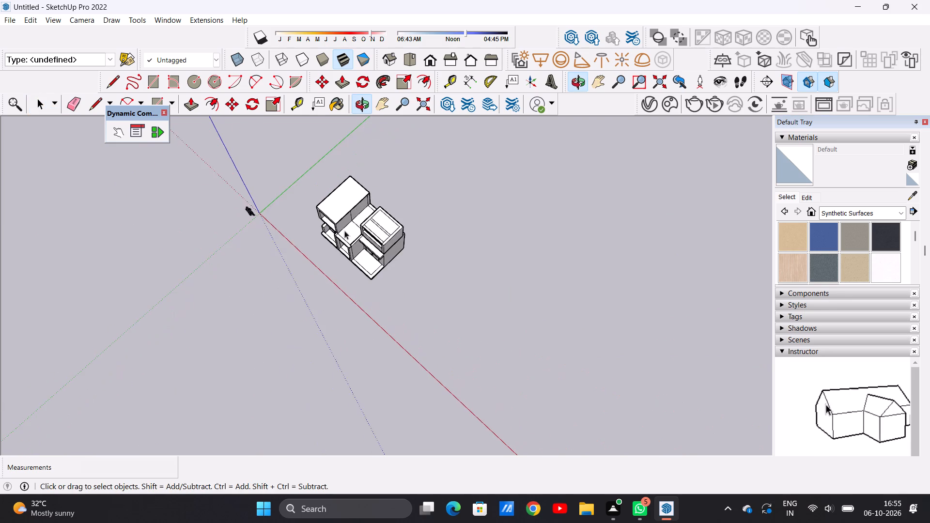
pyautogui.scroll(17, 354, 205)
pyautogui.scroll(-4, 371, 217)
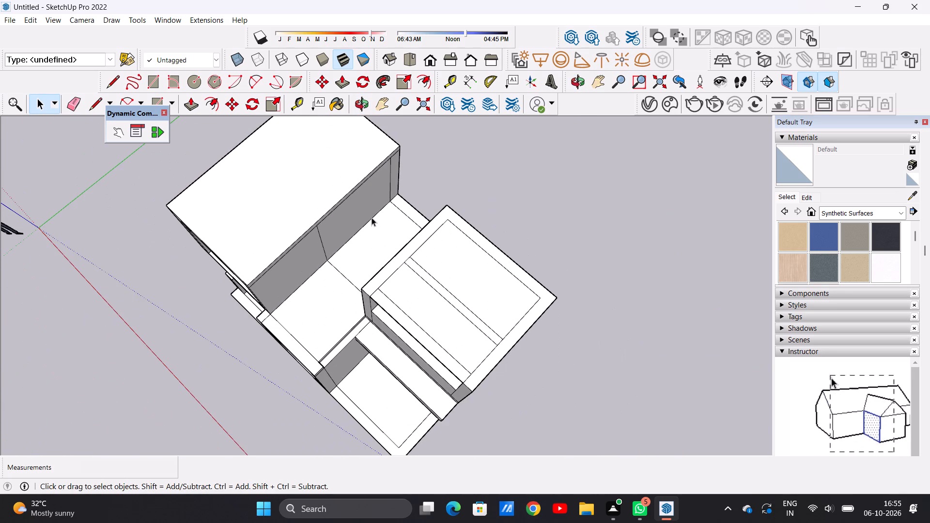
pyautogui.scroll(-9, 372, 218)
pyautogui.moveTo(376, 280); pyautogui.dragTo(436, 190, button='middle')
pyautogui.moveTo(264, 326); pyautogui.dragTo(359, 228, button='middle')
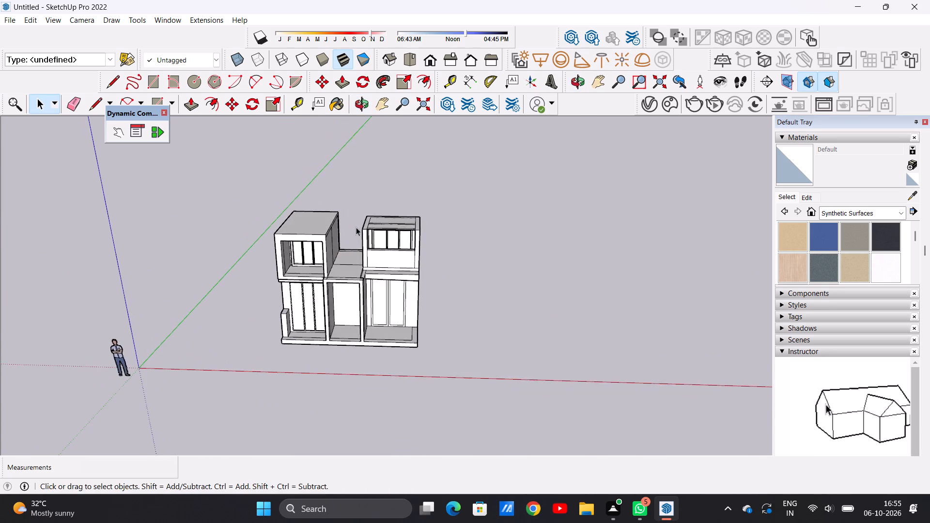
pyautogui.scroll(6, 317, 271)
pyautogui.moveTo(304, 307); pyautogui.dragTo(364, 270, button='middle')
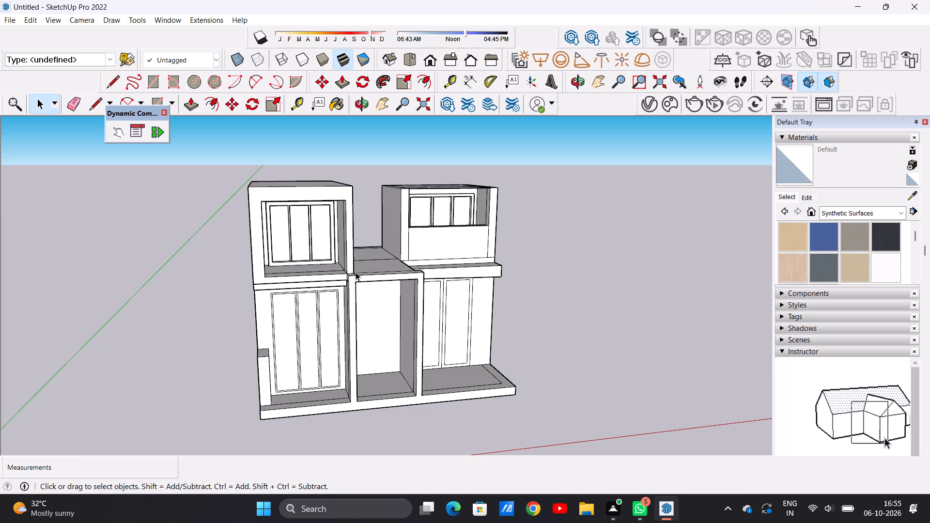
# Push/pull the front floor strip inside the upper-floor box with the taller opening upward by about 10 3/8" as a low parapet.
pyautogui.moveTo(321, 265); pyautogui.dragTo(306, 371, button='middle')
pyautogui.scroll(3, 324, 307)
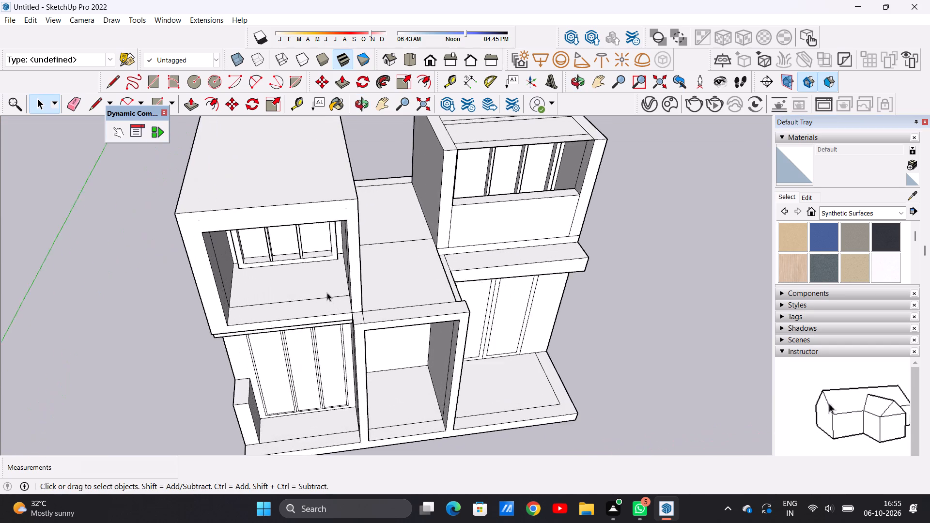
pyautogui.scroll(6, 327, 292)
pyautogui.press('p')
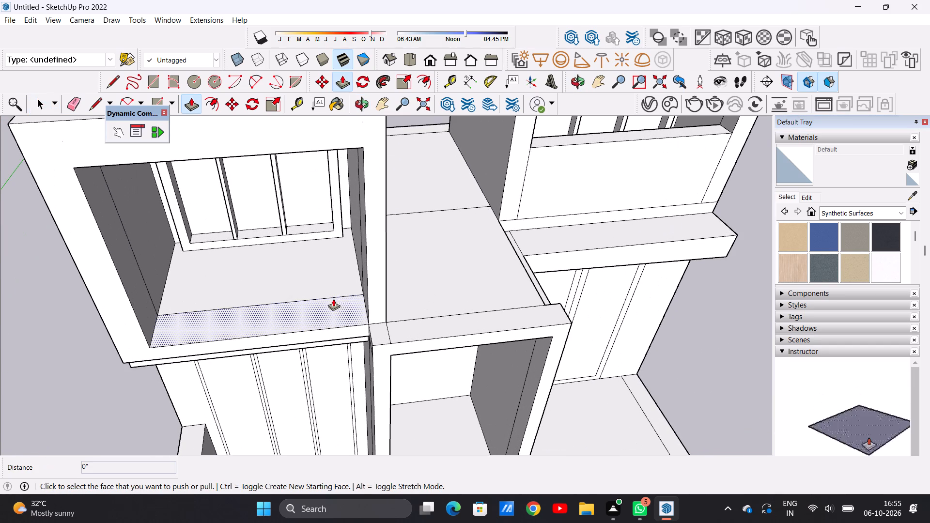
pyautogui.click(345, 301)
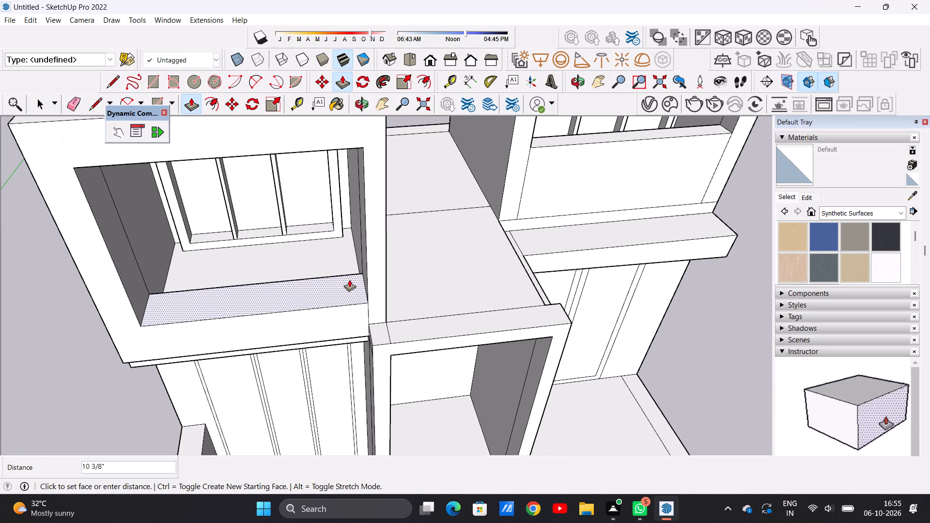
pyautogui.click(349, 279)
pyautogui.press('space')
# Examine the raised parapet and the house front from eye level at several distances.
pyautogui.scroll(-5, 344, 329)
pyautogui.moveTo(342, 334); pyautogui.dragTo(338, 214, button='middle')
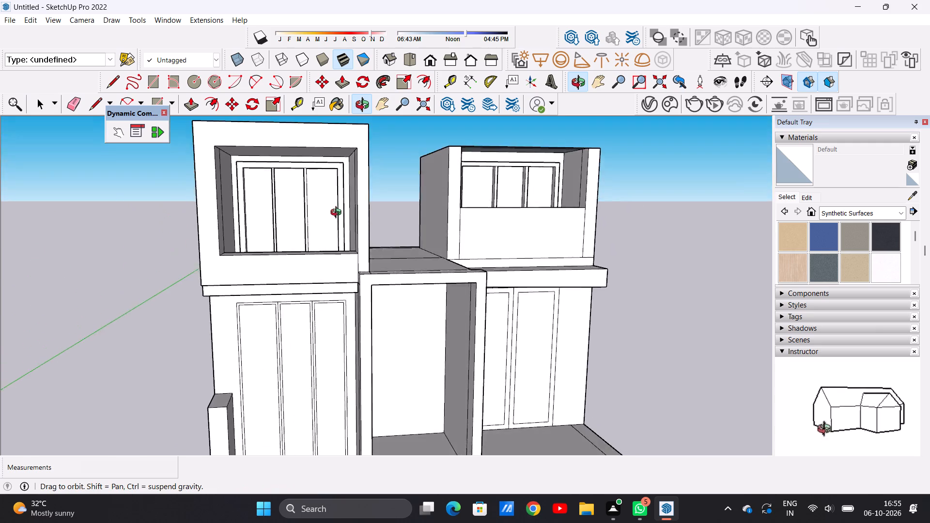
pyautogui.moveTo(338, 214); pyautogui.dragTo(322, 243, button='middle')
pyautogui.scroll(-2, 320, 245)
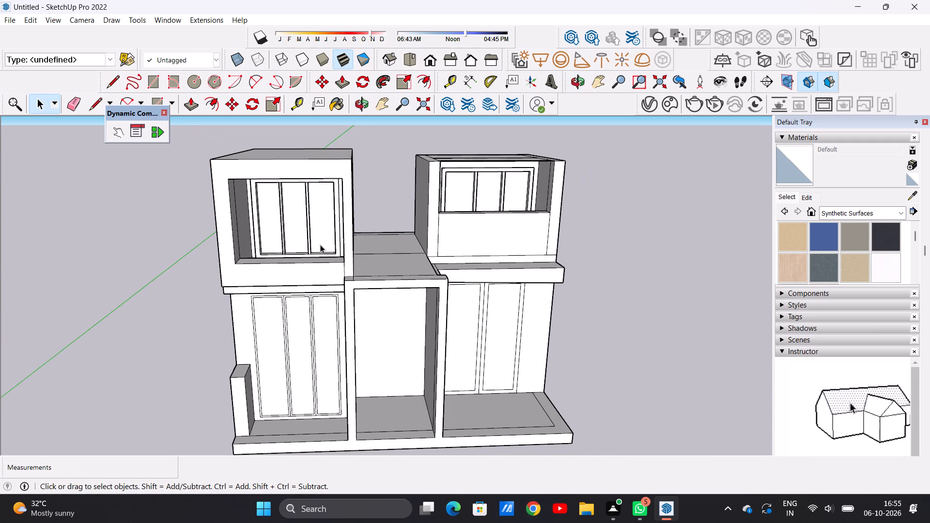
pyautogui.scroll(-6, 320, 245)
pyautogui.moveTo(320, 259); pyautogui.dragTo(325, 240, button='middle')
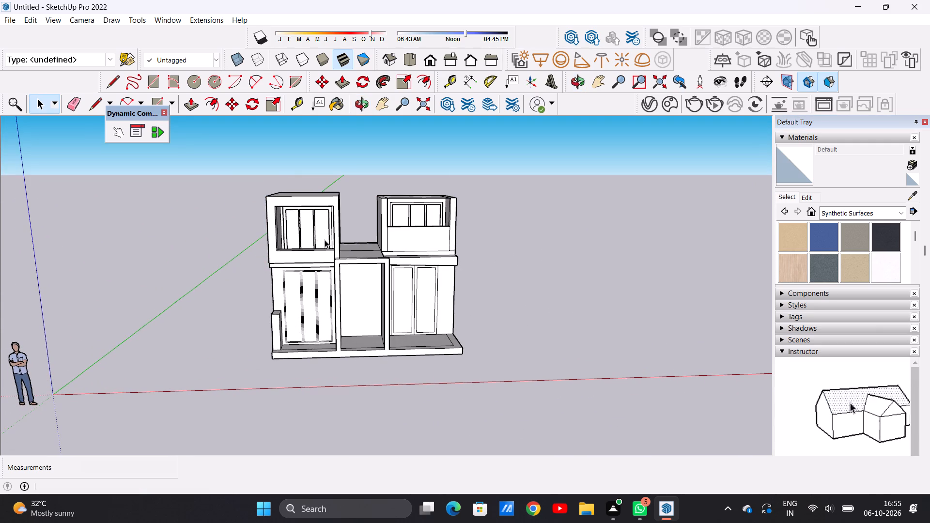
pyautogui.scroll(-3, 325, 240)
pyautogui.scroll(3, 354, 241)
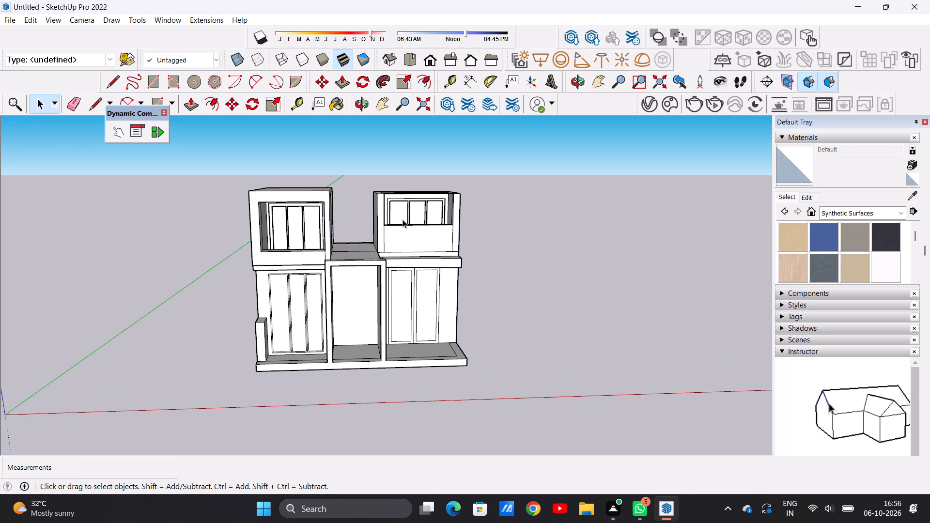
pyautogui.scroll(5, 403, 219)
pyautogui.scroll(-10, 385, 231)
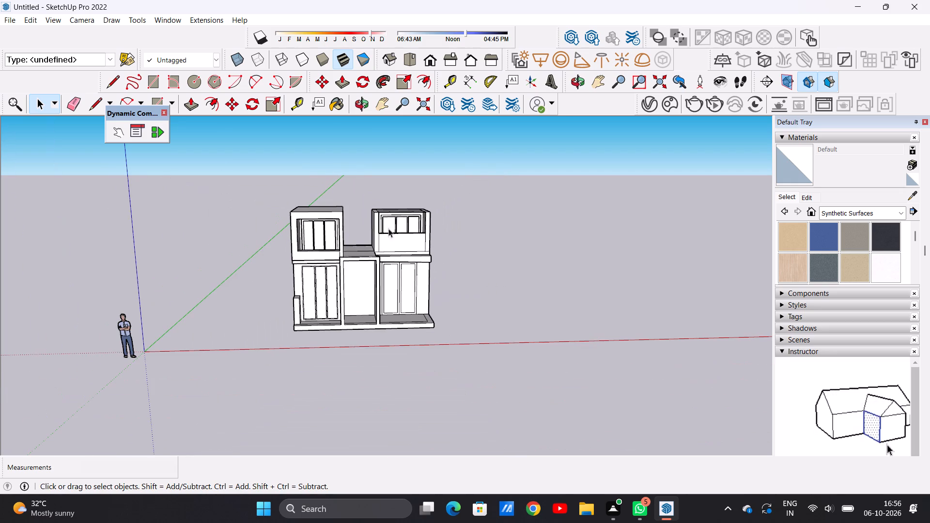
# Examine the whole house from above and from its front corner, including both upper-floor boxes.
pyautogui.moveTo(396, 214); pyautogui.dragTo(378, 353, button='middle')
pyautogui.moveTo(398, 252); pyautogui.dragTo(357, 247, button='middle')
pyautogui.scroll(-1, 392, 252)
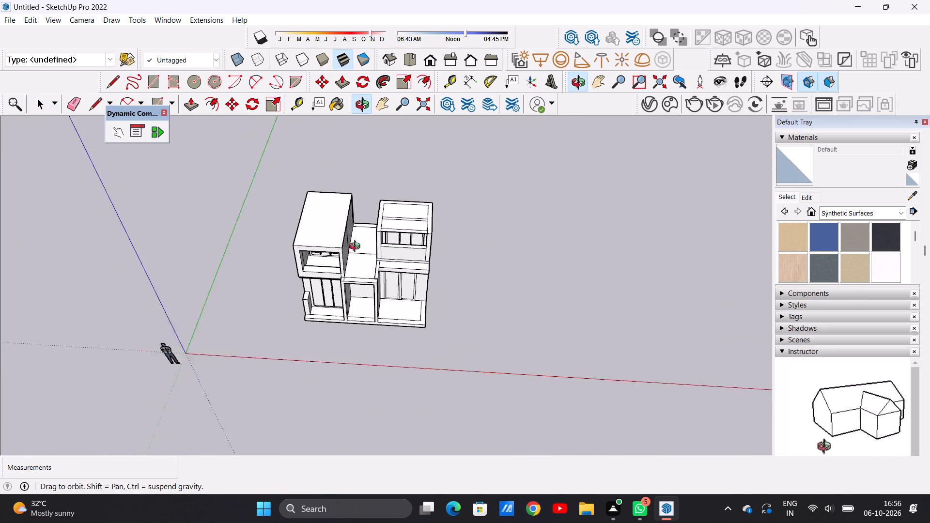
pyautogui.moveTo(357, 247); pyautogui.dragTo(241, 296, button='middle')
pyautogui.scroll(7, 424, 245)
pyautogui.moveTo(437, 246); pyautogui.dragTo(356, 253, button='middle')
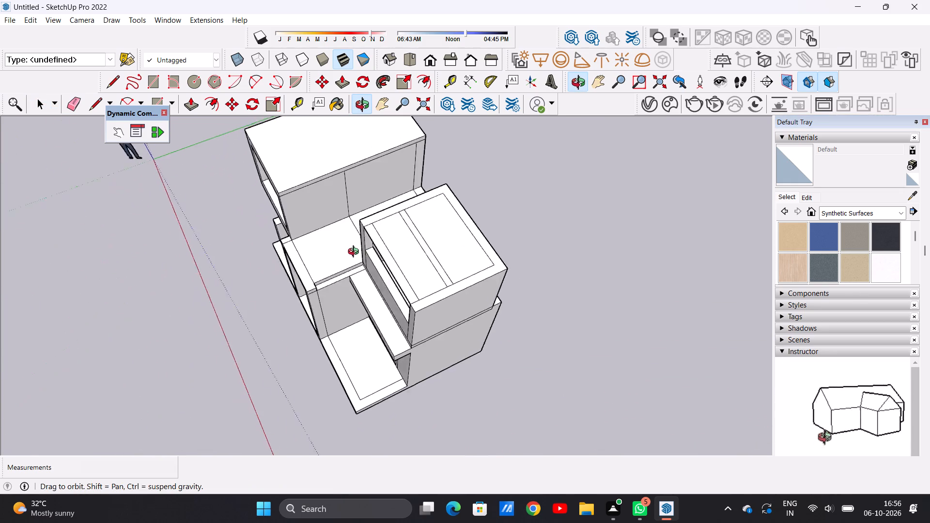
pyautogui.moveTo(356, 253); pyautogui.dragTo(348, 259, button='middle')
pyautogui.scroll(-4, 416, 227)
pyautogui.scroll(6, 430, 243)
pyautogui.moveTo(355, 282); pyautogui.dragTo(482, 195, button='middle')
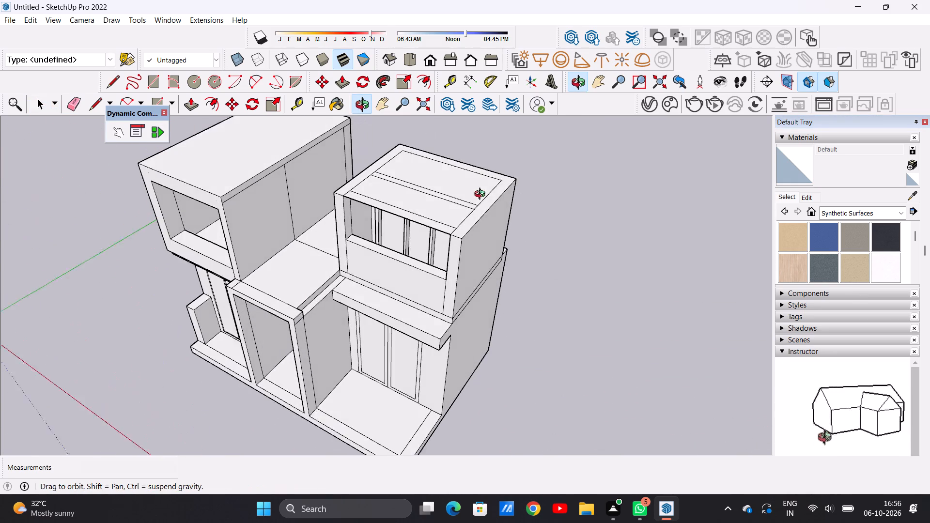
pyautogui.moveTo(482, 195); pyautogui.dragTo(484, 186, button='middle')
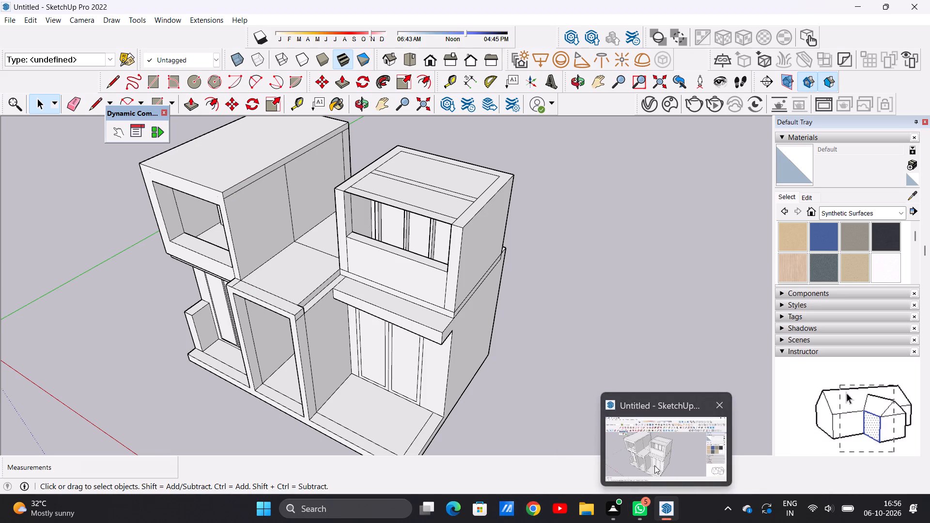
pyautogui.click(649, 456)
pyautogui.scroll(-4, 479, 306)
pyautogui.moveTo(431, 330); pyautogui.dragTo(447, 253, button='middle')
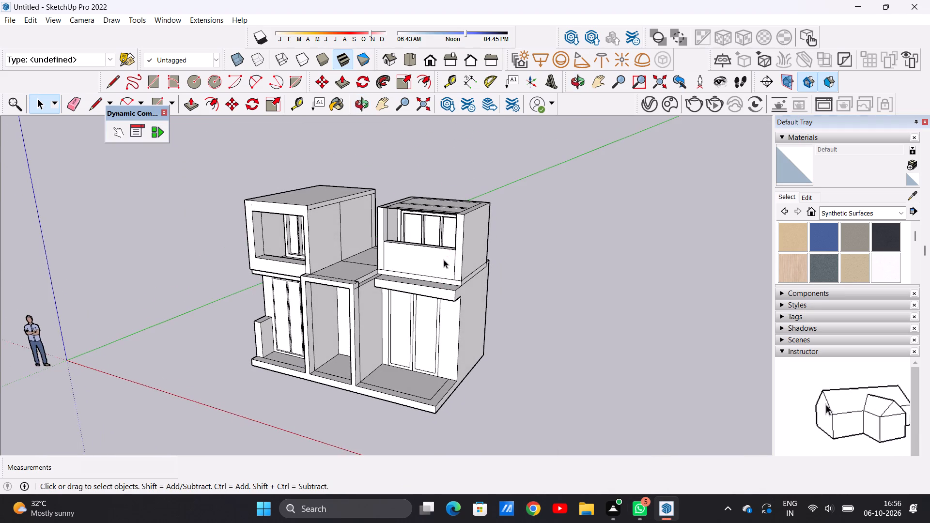
pyautogui.scroll(7, 436, 284)
pyautogui.scroll(-9, 425, 259)
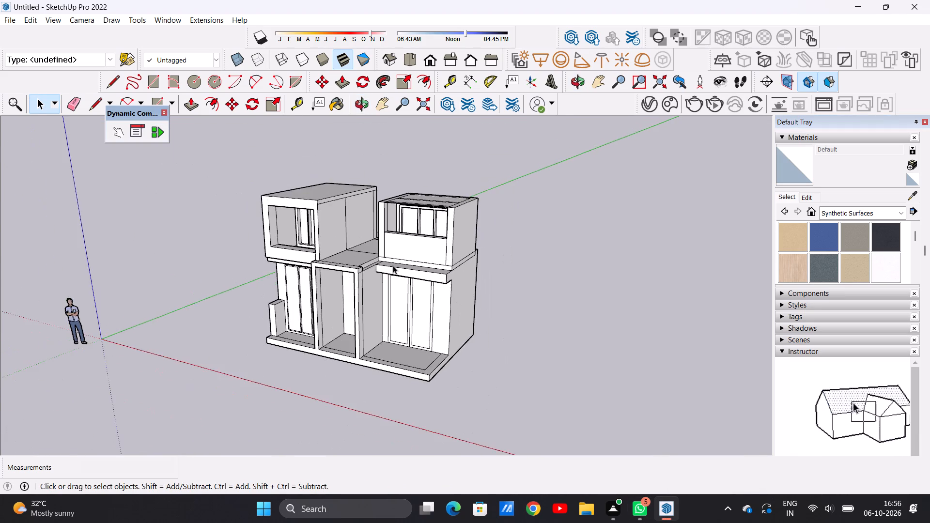
# Examine the house front, the upper-floor boxes and the terrace between them from eye level and from above.
pyautogui.scroll(7, 341, 276)
pyautogui.moveTo(307, 277); pyautogui.dragTo(531, 272, button='middle')
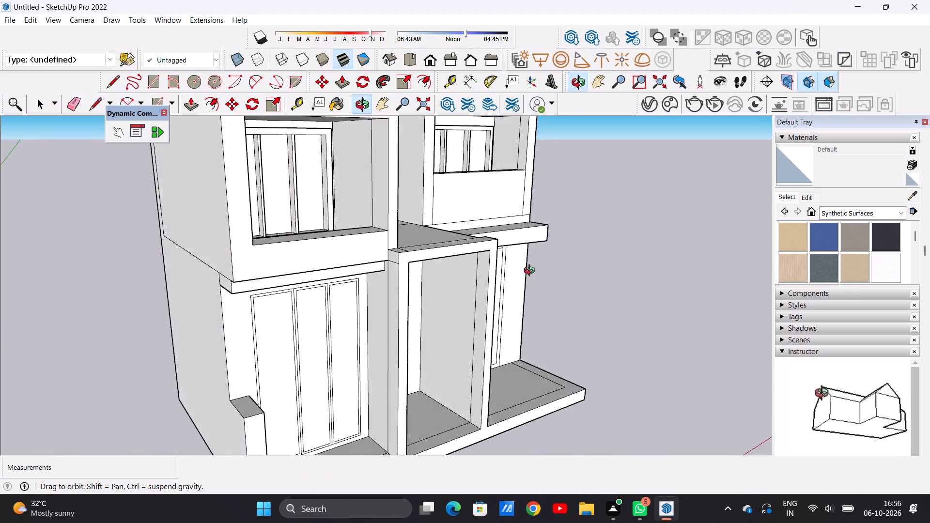
pyautogui.moveTo(531, 272); pyautogui.dragTo(414, 256, button='middle')
pyautogui.scroll(-11, 378, 302)
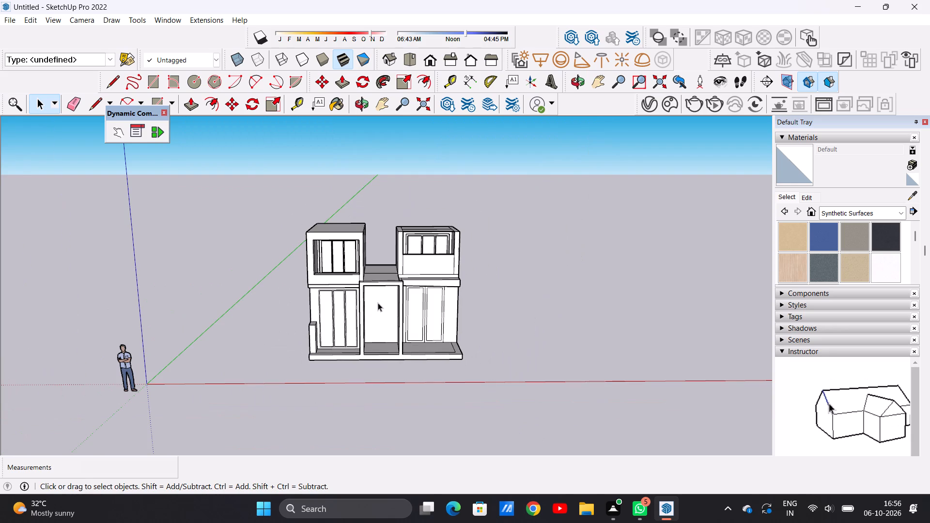
pyautogui.scroll(-5, 375, 303)
pyautogui.scroll(12, 396, 301)
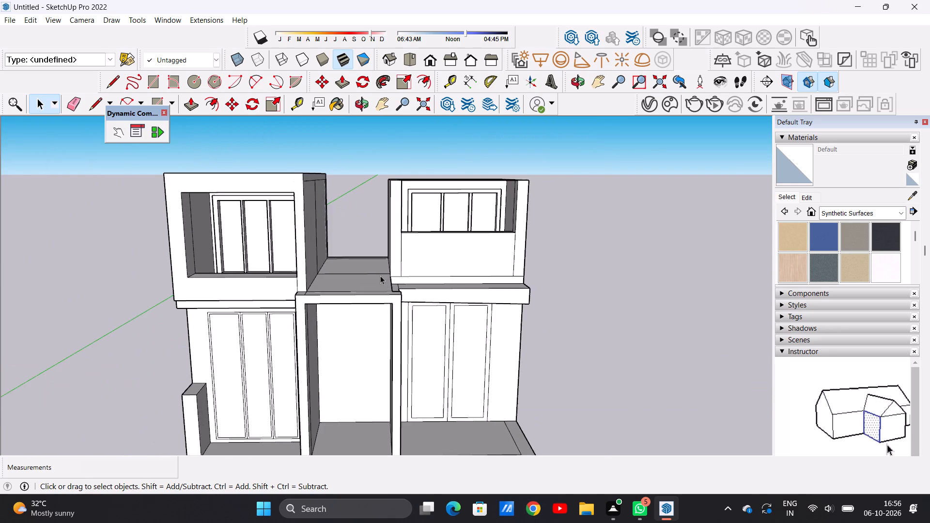
pyautogui.scroll(-8, 376, 276)
pyautogui.scroll(5, 375, 272)
pyautogui.moveTo(394, 234); pyautogui.dragTo(303, 341, button='middle')
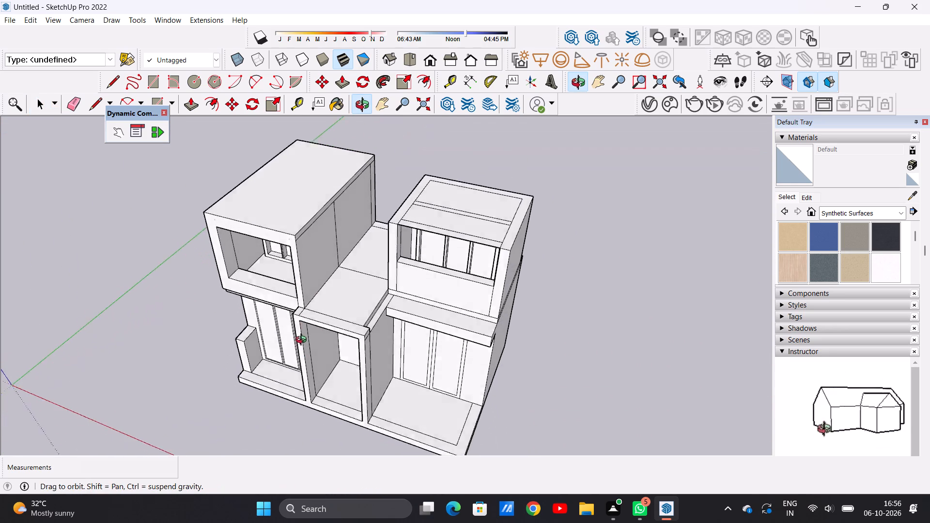
pyautogui.moveTo(303, 341); pyautogui.dragTo(303, 354, button='middle')
pyautogui.scroll(-4, 331, 187)
pyautogui.moveTo(416, 205); pyautogui.dragTo(382, 310, button='middle')
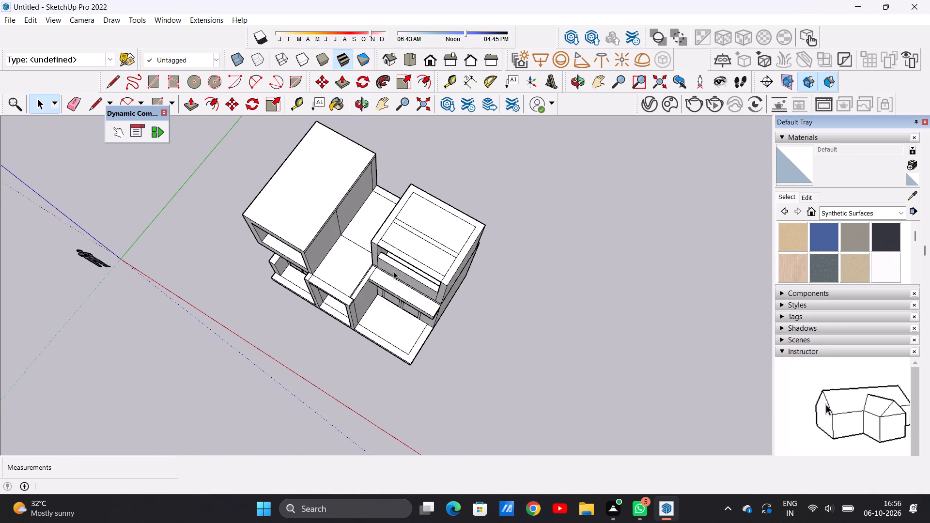
pyautogui.scroll(6, 400, 263)
pyautogui.moveTo(400, 266); pyautogui.dragTo(318, 169, button='middle')
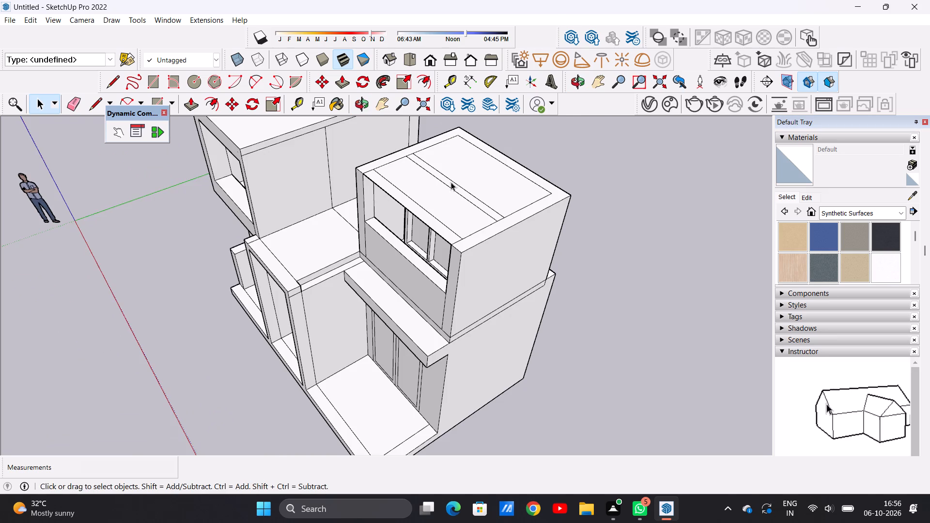
# Examine the roof panels and side wall of the upper-floor box with the parapet from above and from the side.
pyautogui.scroll(-4, 428, 184)
pyautogui.moveTo(427, 187); pyautogui.dragTo(382, 218, button='middle')
pyautogui.scroll(6, 467, 207)
pyautogui.scroll(-3, 365, 219)
pyautogui.scroll(1, 365, 219)
pyautogui.scroll(-6, 365, 219)
pyautogui.scroll(1, 332, 197)
pyautogui.middleClick(333, 197)
pyautogui.moveTo(559, 193); pyautogui.dragTo(467, 190, button='middle')
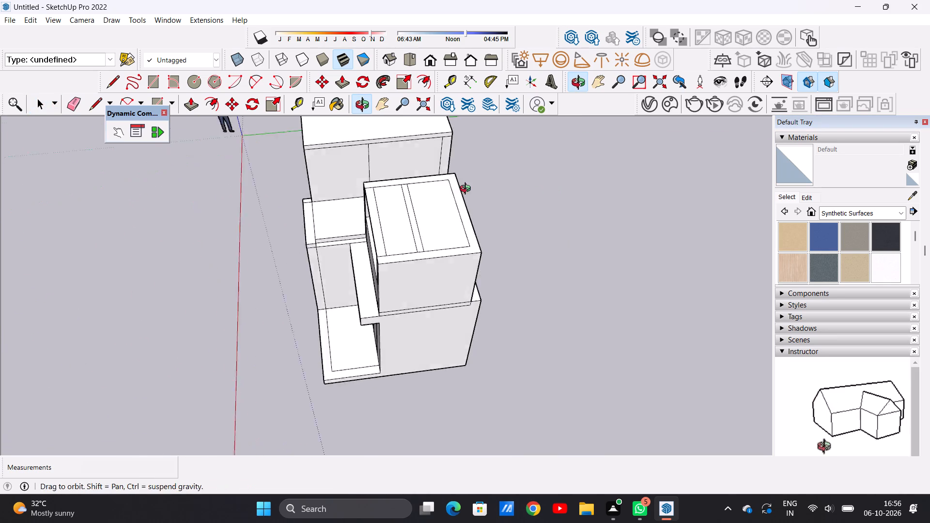
pyautogui.moveTo(467, 190); pyautogui.dragTo(387, 181, button='middle')
pyautogui.moveTo(483, 211); pyautogui.dragTo(370, 247, button='middle')
pyautogui.moveTo(374, 245); pyautogui.dragTo(554, 243, button='middle')
pyautogui.moveTo(317, 174); pyautogui.dragTo(485, 173, button='middle')
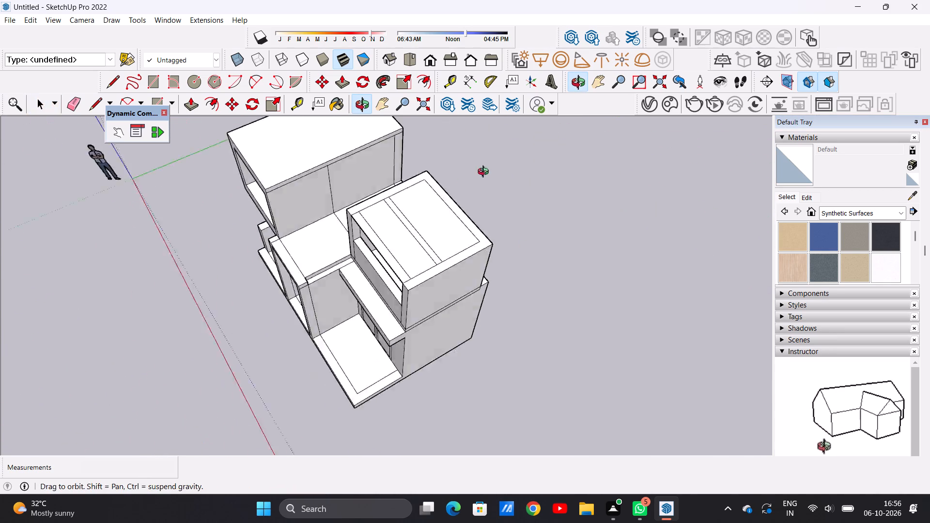
pyautogui.moveTo(485, 173); pyautogui.dragTo(558, 154, button='middle')
# Push/pull the rear part of the terrace between the upper-floor boxes upward about 6' 4", level with the adjoining box roof.
pyautogui.moveTo(306, 233); pyautogui.dragTo(451, 225, button='middle')
pyautogui.scroll(8, 336, 257)
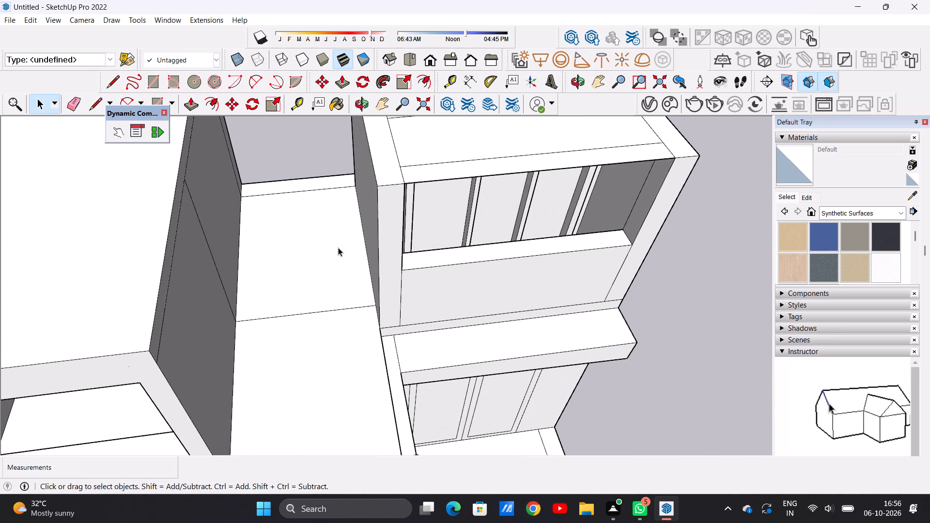
pyautogui.press('p')
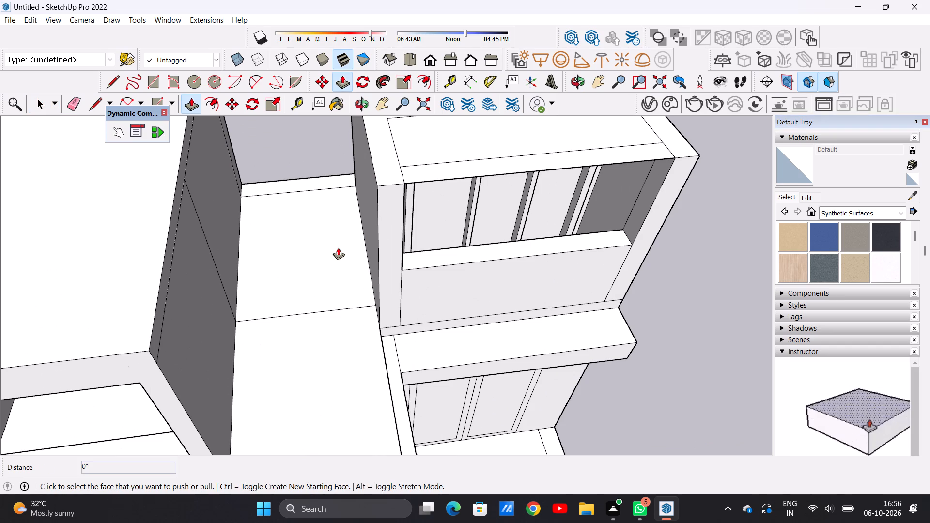
pyautogui.click(337, 265)
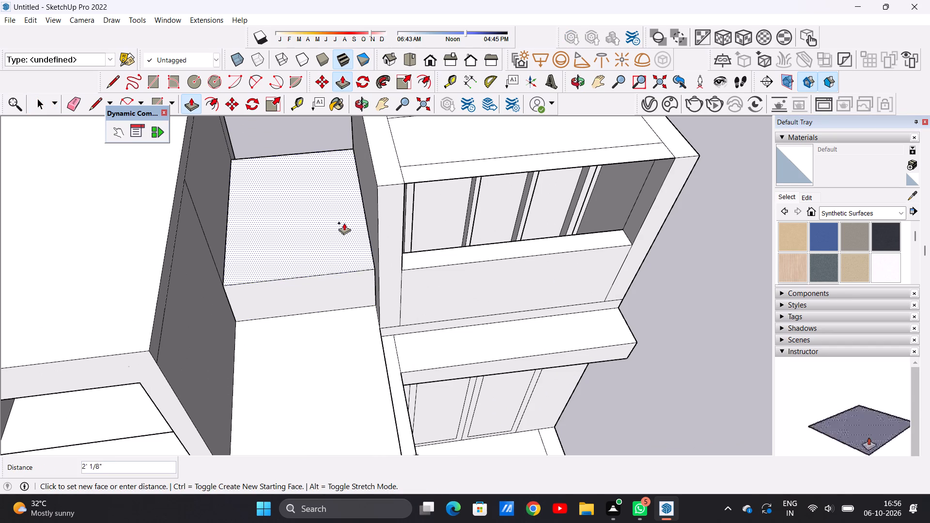
pyautogui.scroll(-7, 343, 203)
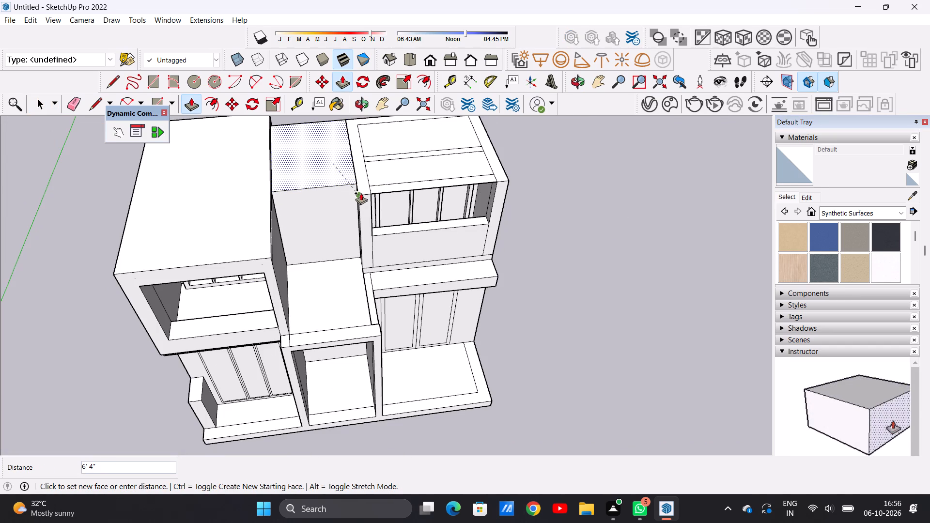
pyautogui.click(361, 193)
pyautogui.press('space')
# Examine the raised middle block between the upper-floor boxes from the front, the side and the rear.
pyautogui.scroll(-6, 319, 229)
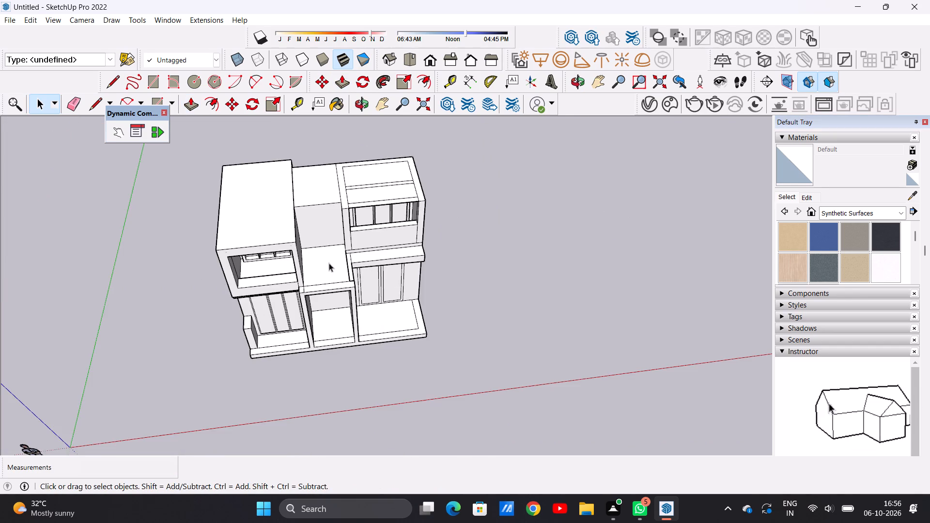
pyautogui.moveTo(329, 263); pyautogui.dragTo(323, 158, button='middle')
pyautogui.scroll(-7, 325, 270)
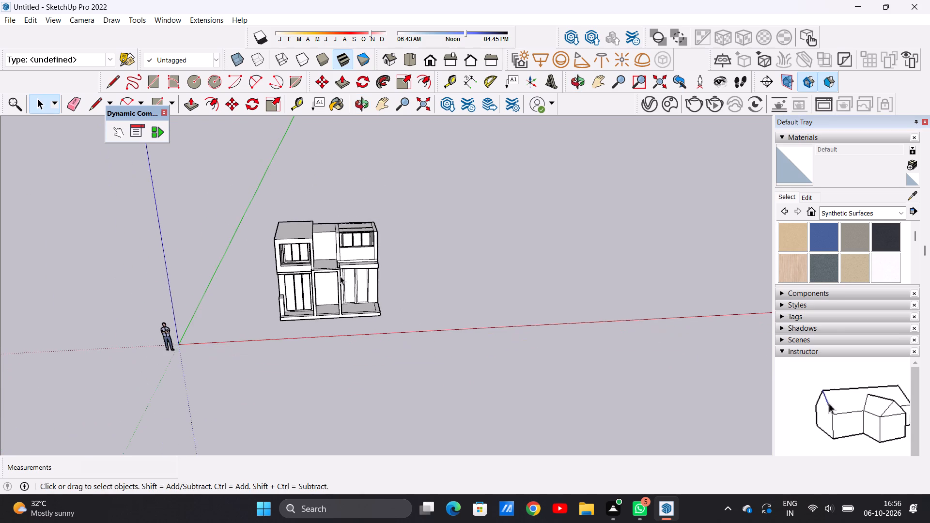
pyautogui.moveTo(340, 276); pyautogui.dragTo(338, 209, button='middle')
pyautogui.scroll(6, 359, 242)
pyautogui.moveTo(456, 230); pyautogui.dragTo(270, 286, button='middle')
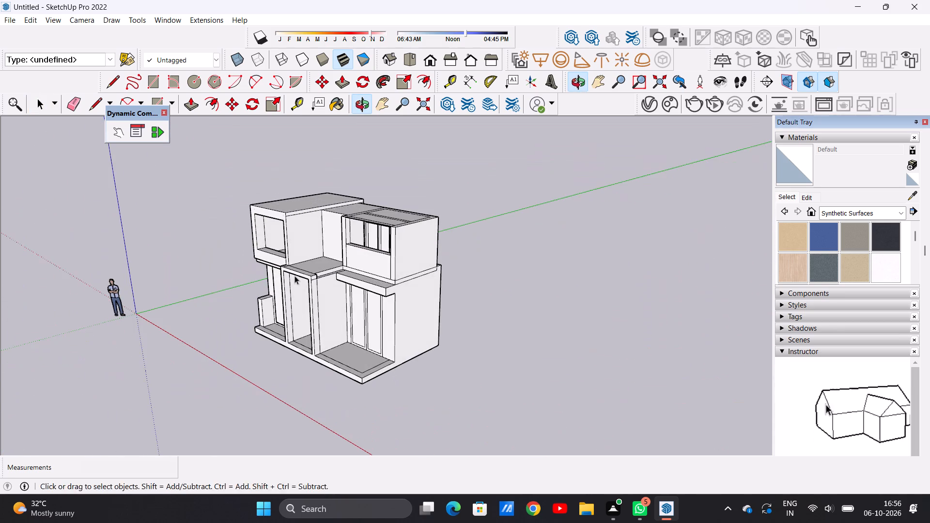
pyautogui.moveTo(465, 210); pyautogui.dragTo(316, 280, button='middle')
pyautogui.scroll(1, 316, 280)
pyautogui.moveTo(461, 248); pyautogui.dragTo(312, 246, button='middle')
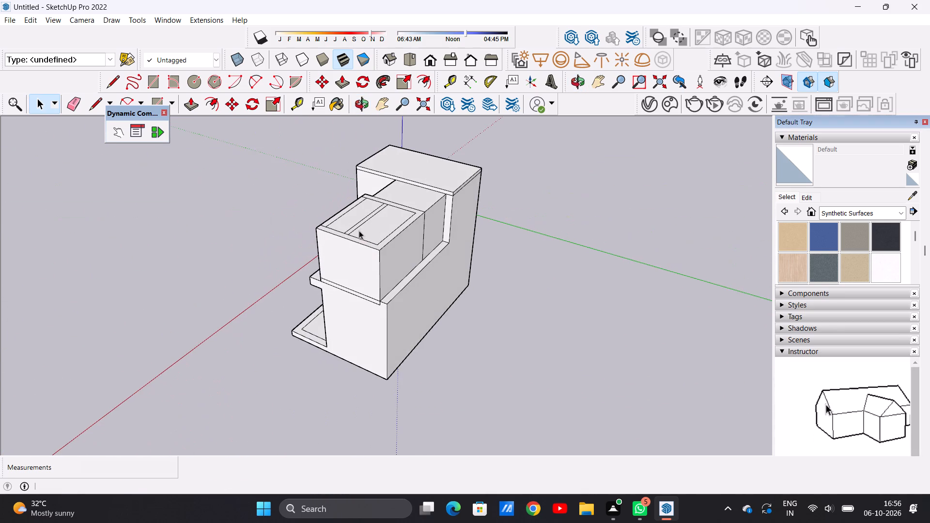
# Erase the vertical seam edge between the upper-floor box and the raised middle block on the rear wall.
pyautogui.scroll(9, 433, 214)
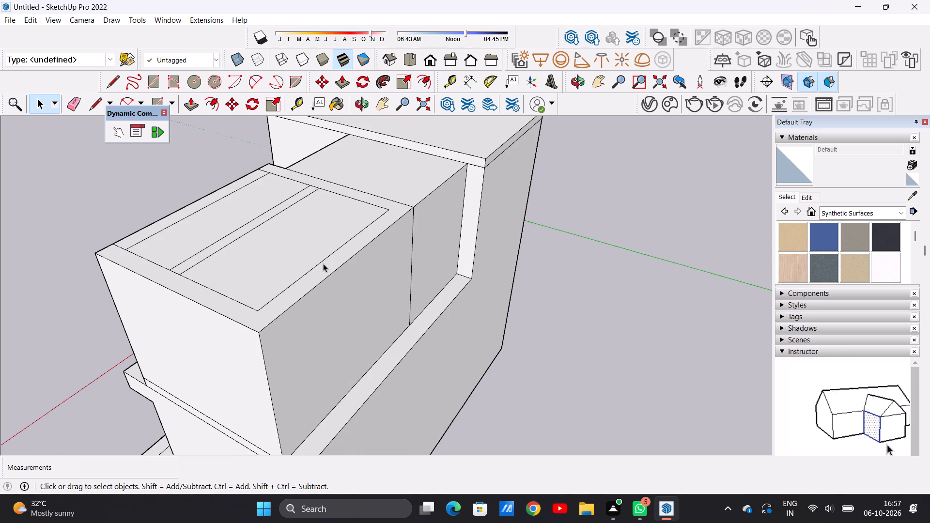
pyautogui.press('e')
pyautogui.scroll(4, 431, 251)
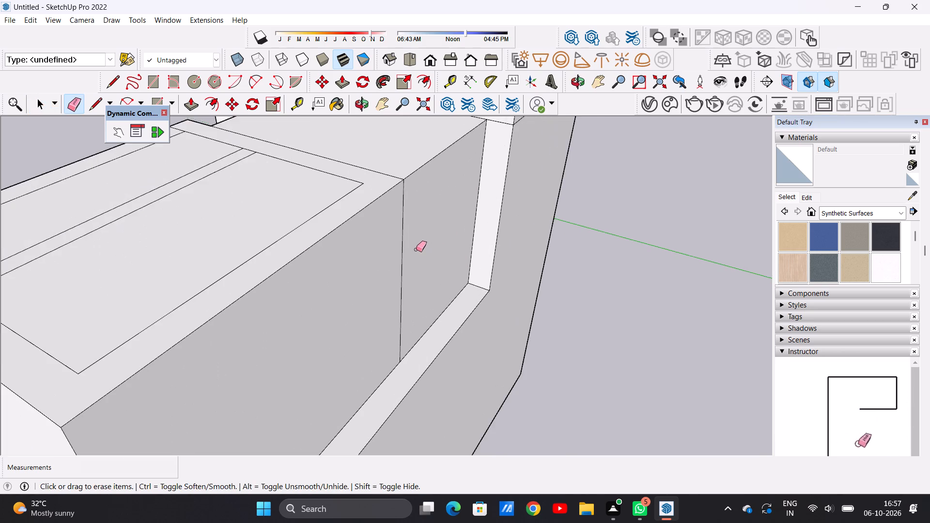
pyautogui.scroll(4, 416, 249)
pyautogui.click(394, 257)
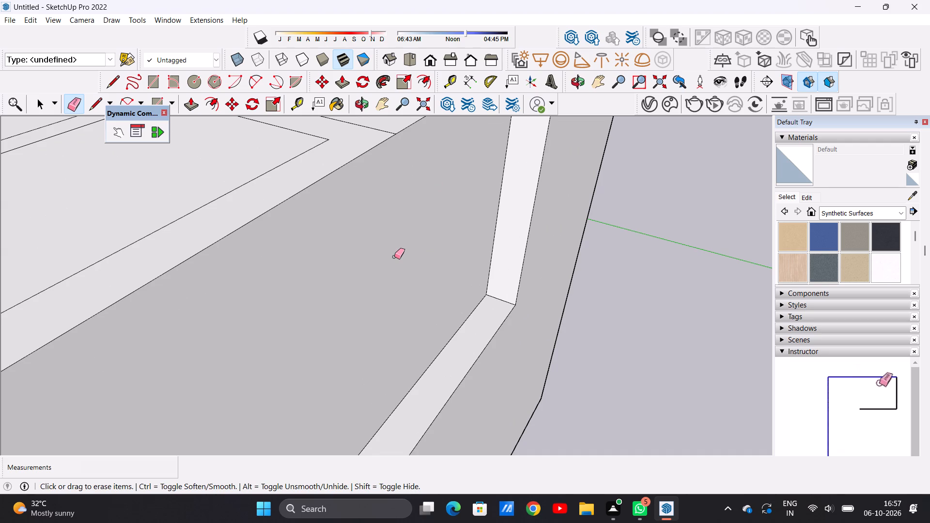
pyautogui.press('space')
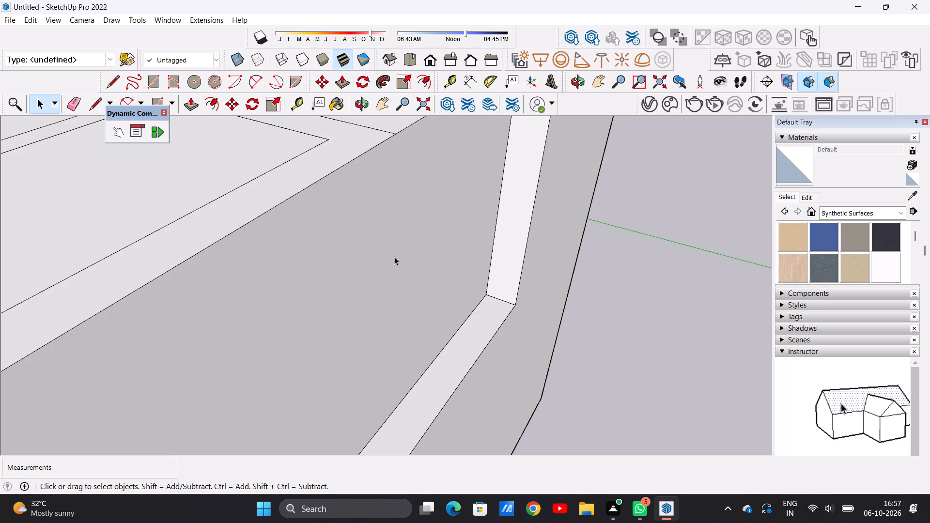
# Push/pull the merged upper-floor rear wall outward by about 10 1/2", flush with the ground-floor rear wall.
pyautogui.scroll(-11, 391, 372)
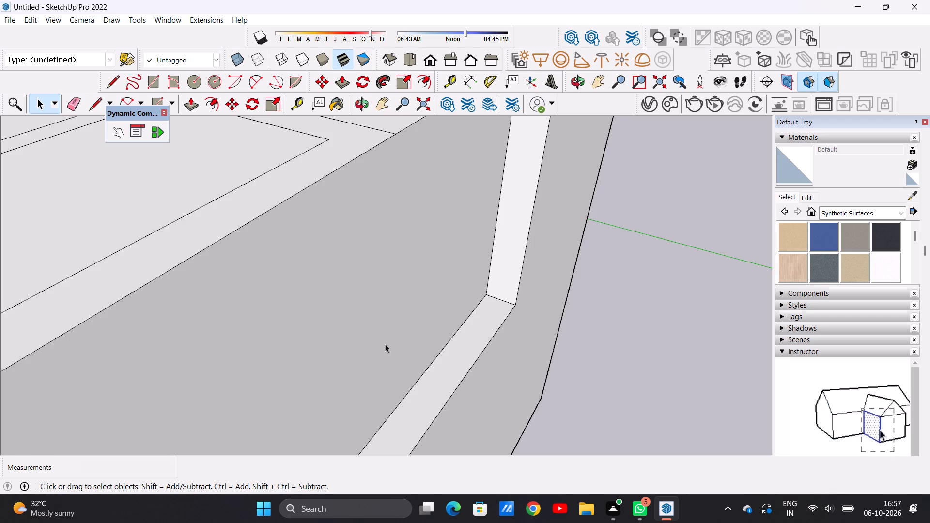
pyautogui.scroll(-2, 385, 344)
pyautogui.scroll(1, 385, 344)
pyautogui.scroll(-1, 385, 344)
pyautogui.scroll(1, 385, 344)
pyautogui.scroll(-20, 385, 344)
pyautogui.scroll(-6, 385, 344)
pyautogui.scroll(1, 380, 342)
pyautogui.scroll(-8, 380, 342)
pyautogui.moveTo(397, 337); pyautogui.dragTo(387, 317, button='middle')
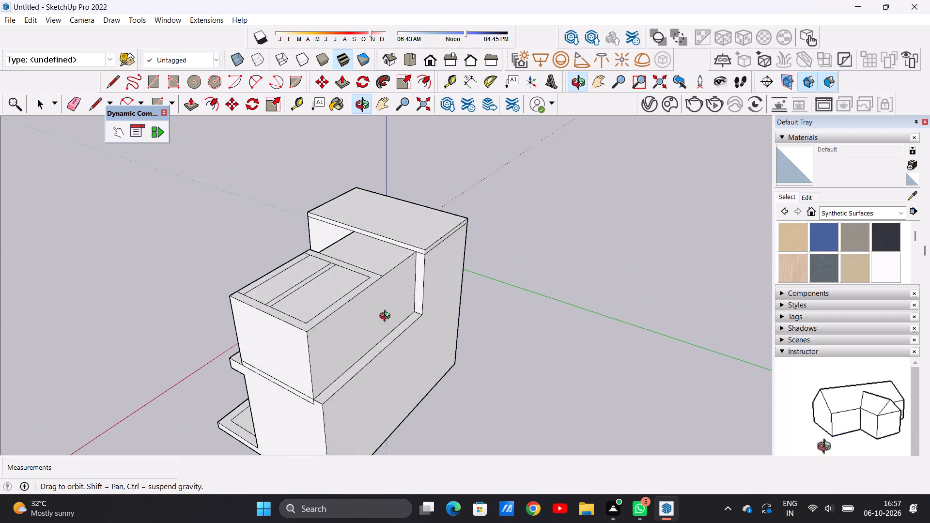
pyautogui.moveTo(387, 317); pyautogui.dragTo(404, 292, button='middle')
pyautogui.scroll(8, 328, 318)
pyautogui.moveTo(337, 319); pyautogui.dragTo(383, 318, button='middle')
pyautogui.scroll(4, 398, 326)
pyautogui.press('p')
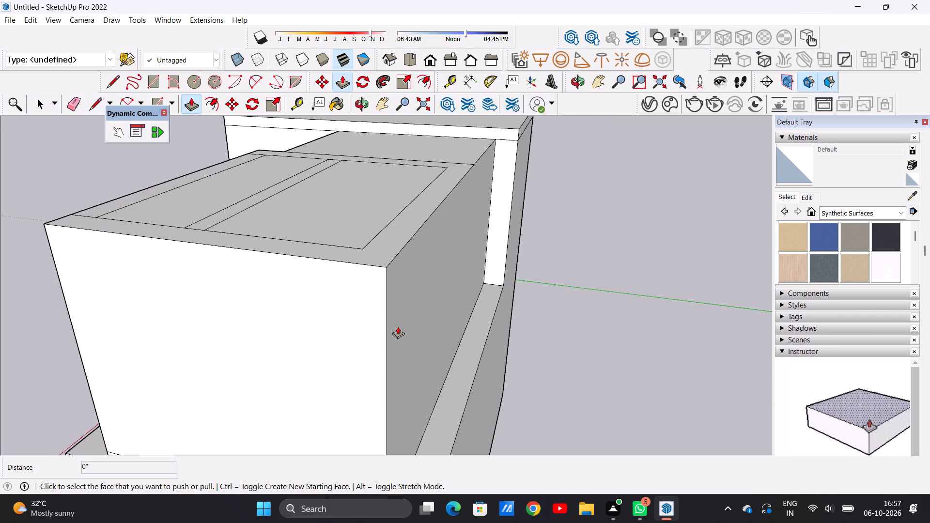
pyautogui.click(405, 310)
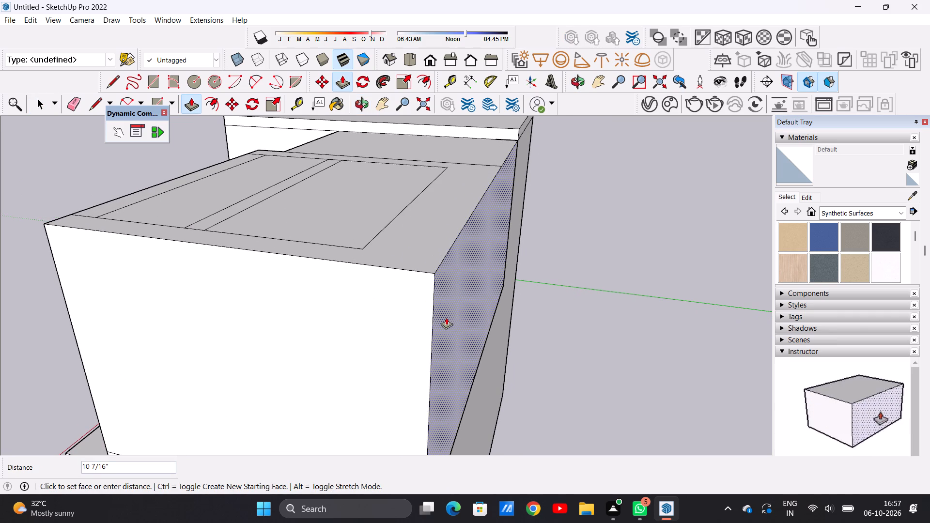
pyautogui.scroll(-10, 434, 310)
pyautogui.scroll(10, 429, 408)
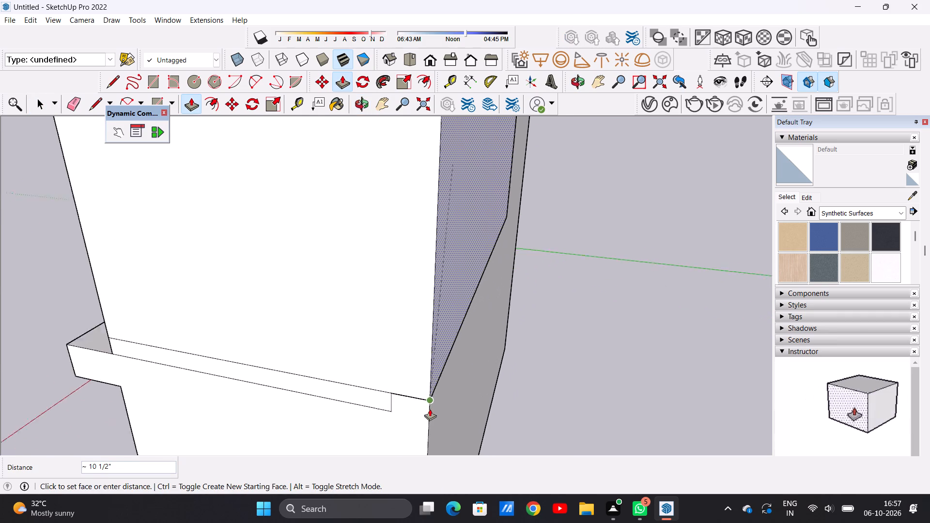
pyautogui.scroll(1, 430, 409)
pyautogui.click(433, 398)
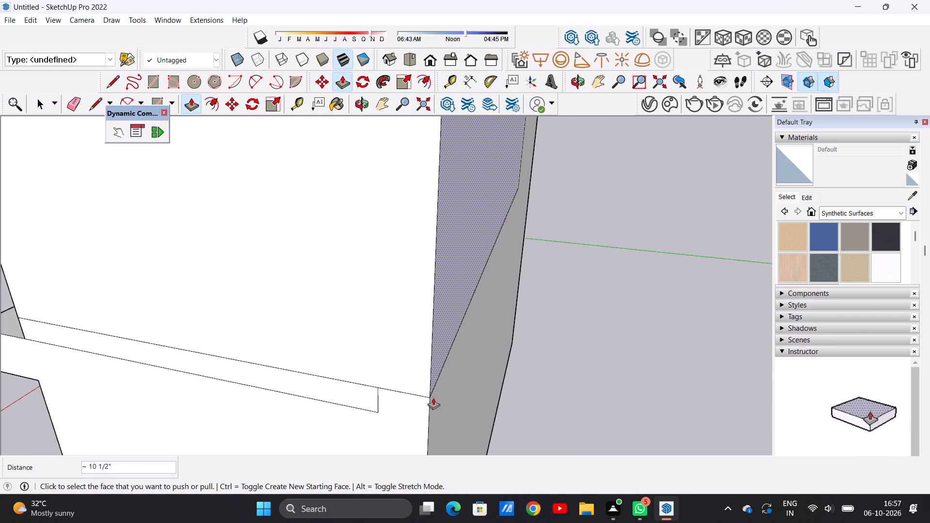
pyautogui.press('space')
# Examine the extended rear wall and the upper-floor roofs from the rear, the side and above.
pyautogui.scroll(-19, 400, 368)
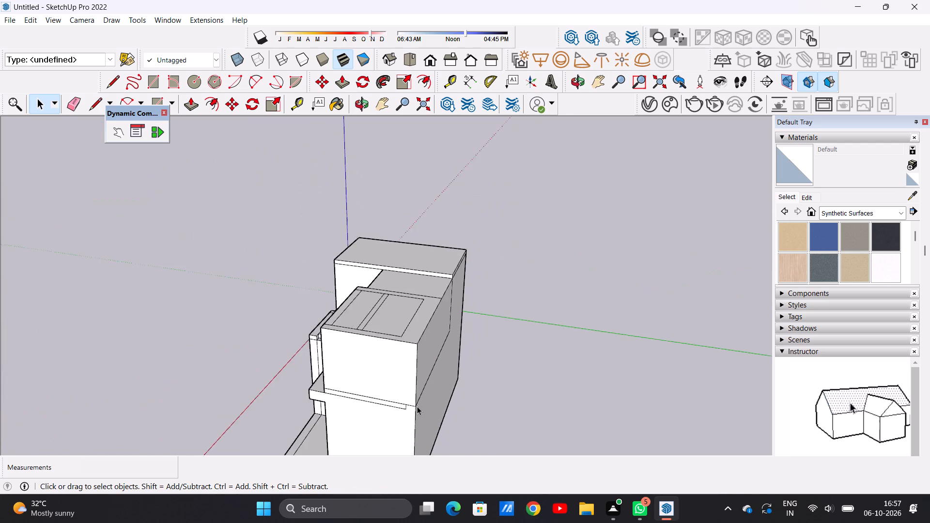
pyautogui.scroll(-4, 417, 406)
pyautogui.moveTo(350, 345); pyautogui.dragTo(275, 350, button='middle')
pyautogui.moveTo(399, 315); pyautogui.dragTo(329, 380, button='middle')
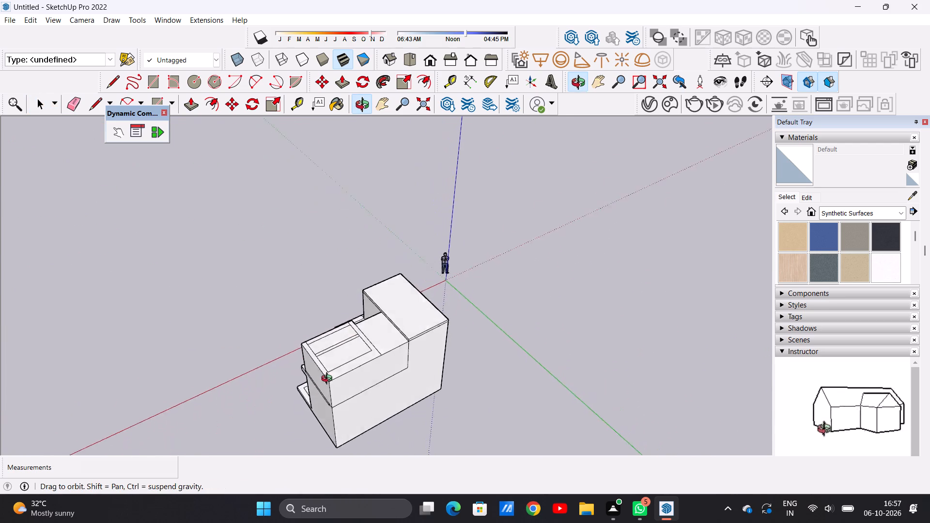
pyautogui.moveTo(329, 380); pyautogui.dragTo(323, 393, button='middle')
pyautogui.scroll(14, 353, 359)
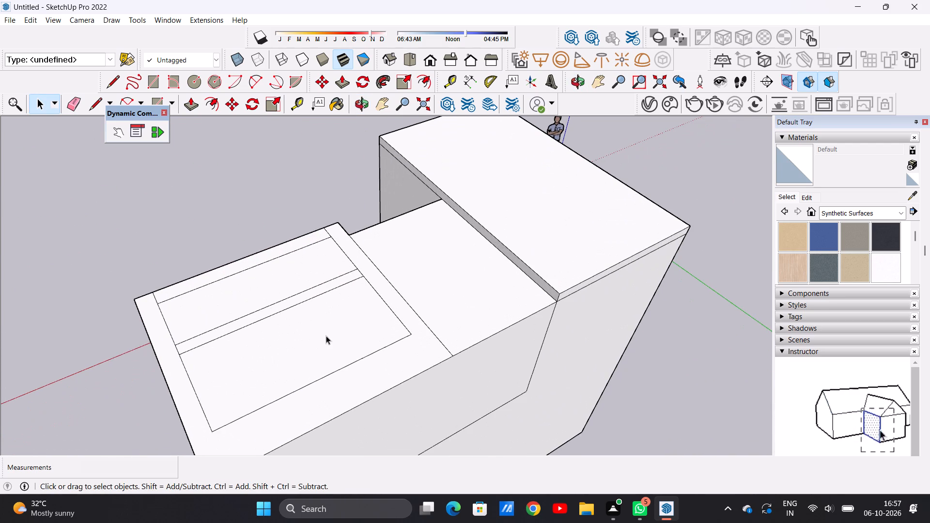
pyautogui.scroll(1, 352, 339)
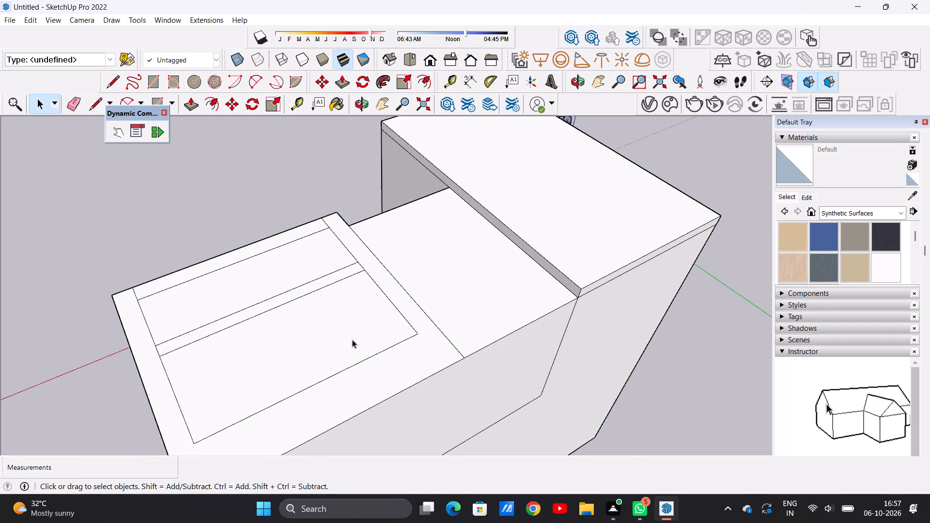
pyautogui.scroll(-3, 360, 332)
pyautogui.scroll(5, 373, 316)
pyautogui.scroll(-6, 374, 315)
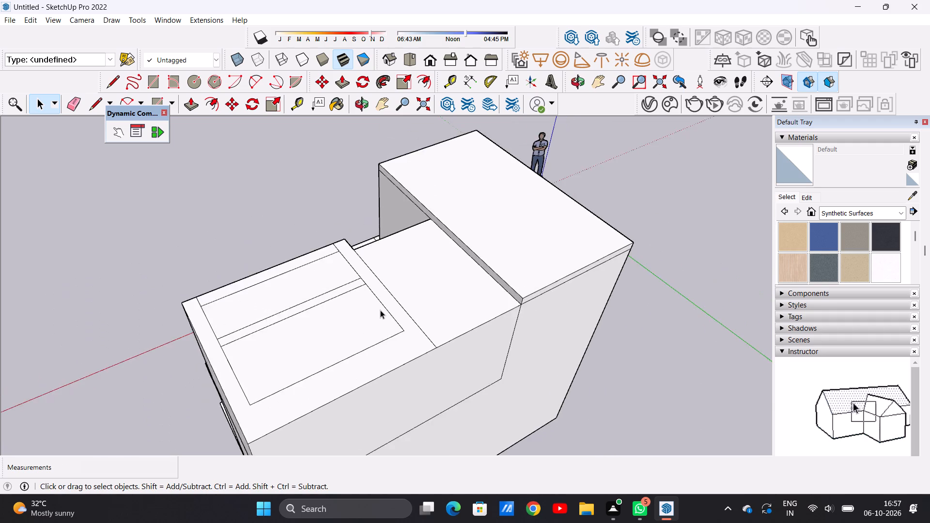
pyautogui.scroll(-3, 380, 310)
pyautogui.moveTo(282, 331); pyautogui.dragTo(487, 370, button='middle')
# Push/pull the front roof panel of the lower upper-floor box up 5 5/16", level with the taller box's roof.
pyautogui.scroll(2, 464, 370)
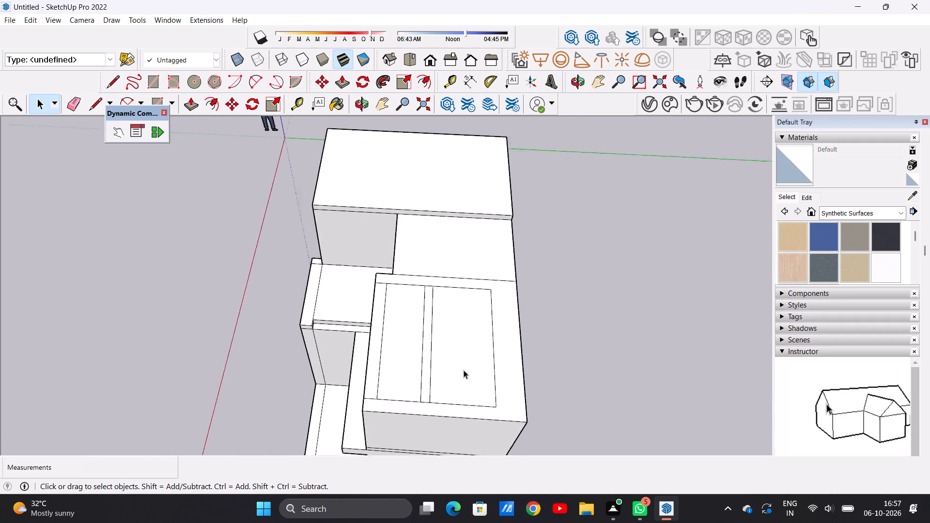
pyautogui.scroll(4, 464, 370)
pyautogui.scroll(-1, 464, 370)
pyautogui.scroll(3, 464, 370)
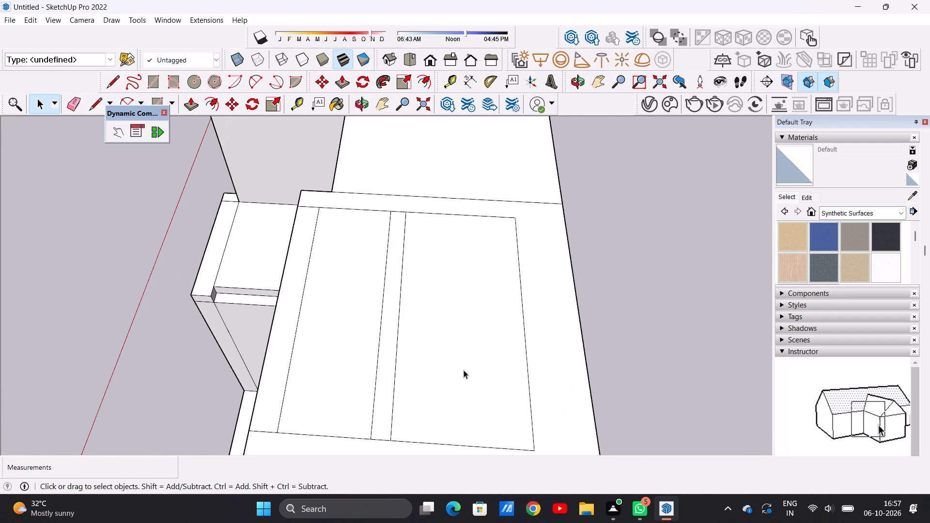
pyautogui.press('p')
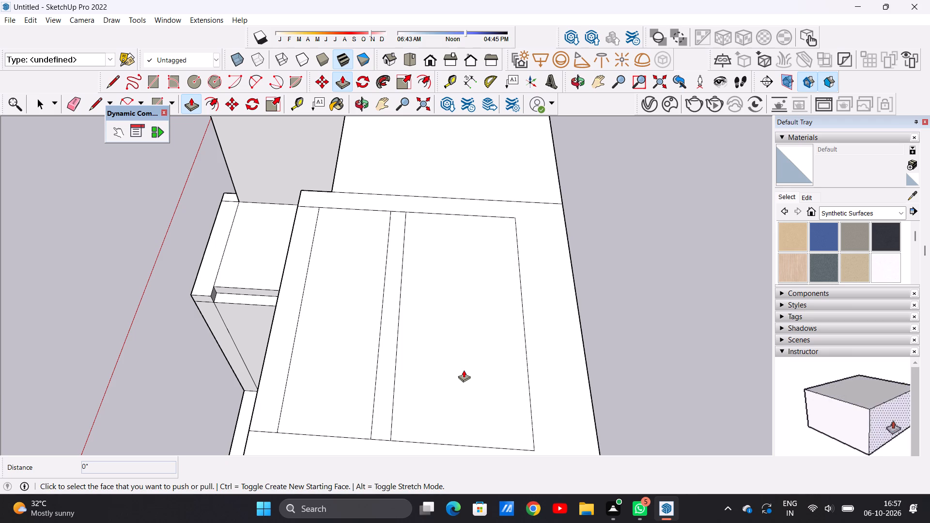
pyautogui.click(339, 388)
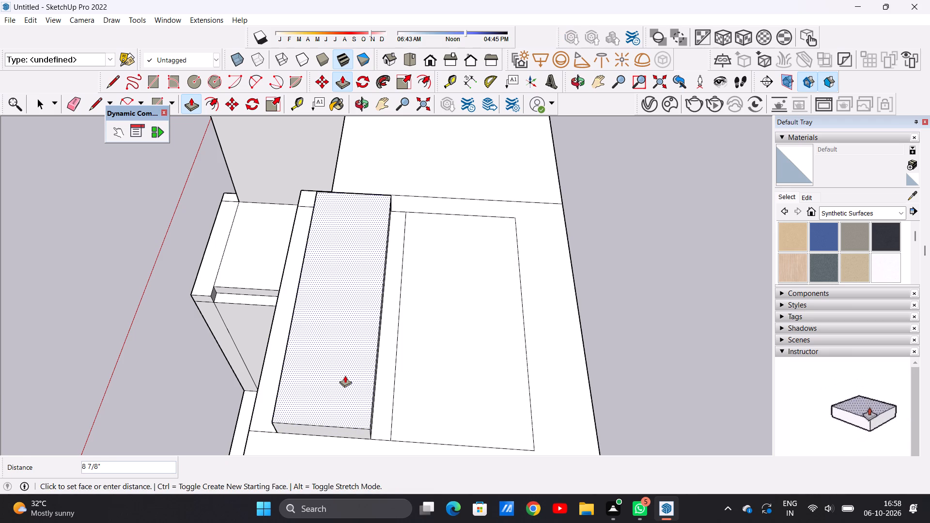
pyautogui.moveTo(346, 367); pyautogui.dragTo(366, 277, button='middle')
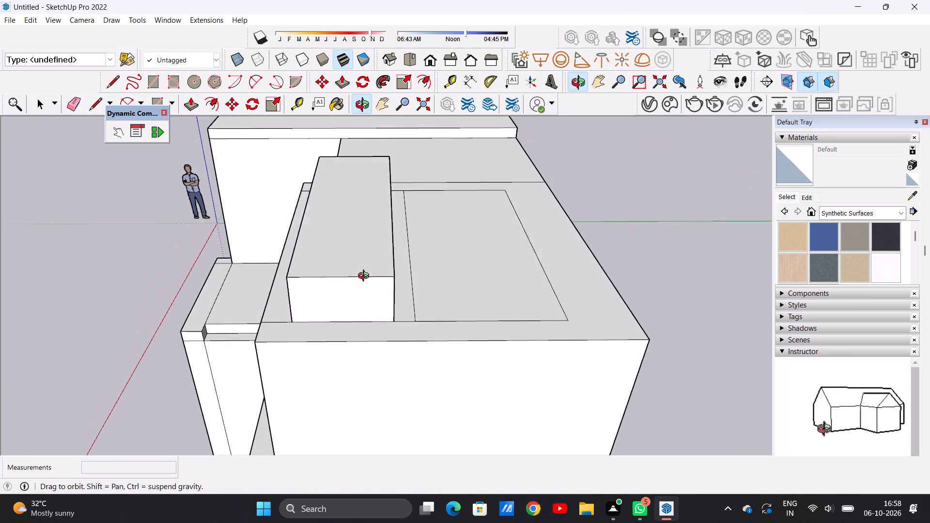
pyautogui.moveTo(366, 277); pyautogui.dragTo(365, 279, button='middle')
pyautogui.scroll(-1, 362, 278)
pyautogui.moveTo(361, 279); pyautogui.dragTo(616, 231, button='middle')
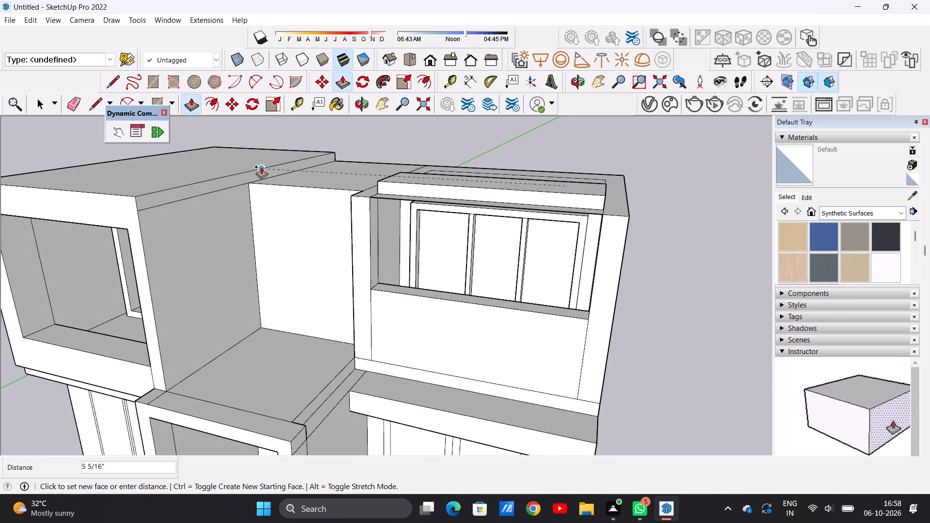
pyautogui.click(234, 173)
pyautogui.press('space')
# Examine the raised front roof panel and the junction of the middle block with the taller box's roof edge.
pyautogui.moveTo(368, 198); pyautogui.dragTo(366, 348, button='middle')
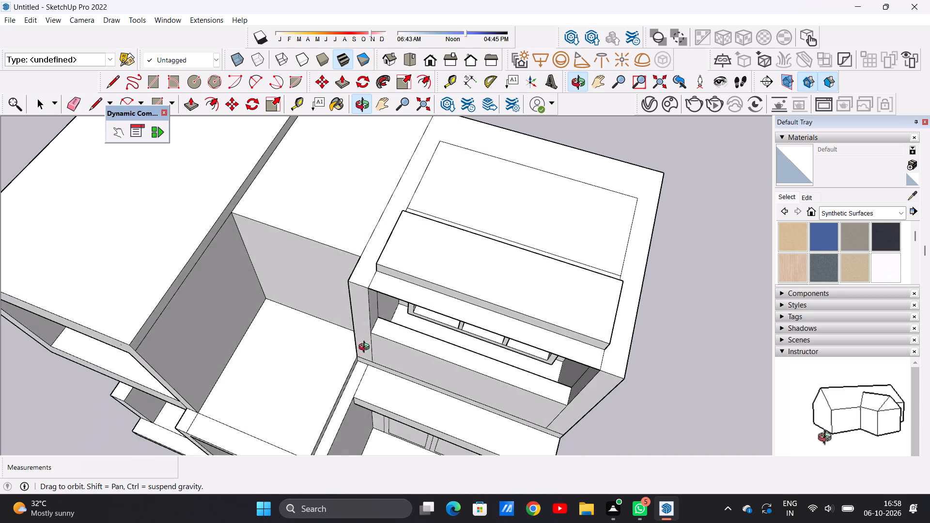
pyautogui.moveTo(366, 348); pyautogui.dragTo(377, 336, button='middle')
pyautogui.scroll(-6, 413, 251)
pyautogui.moveTo(294, 237); pyautogui.dragTo(462, 185, button='middle')
pyautogui.scroll(8, 426, 195)
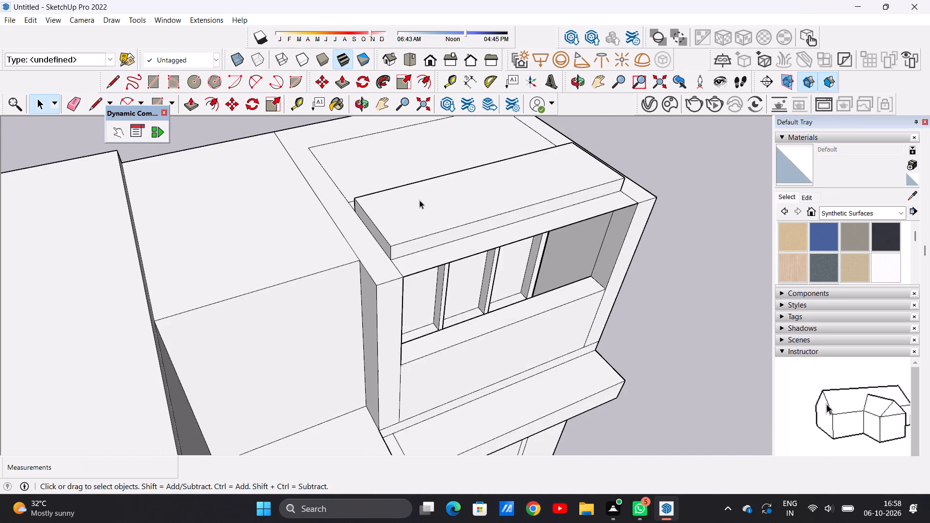
pyautogui.scroll(-6, 387, 194)
pyautogui.moveTo(403, 204); pyautogui.dragTo(252, 157, button='middle')
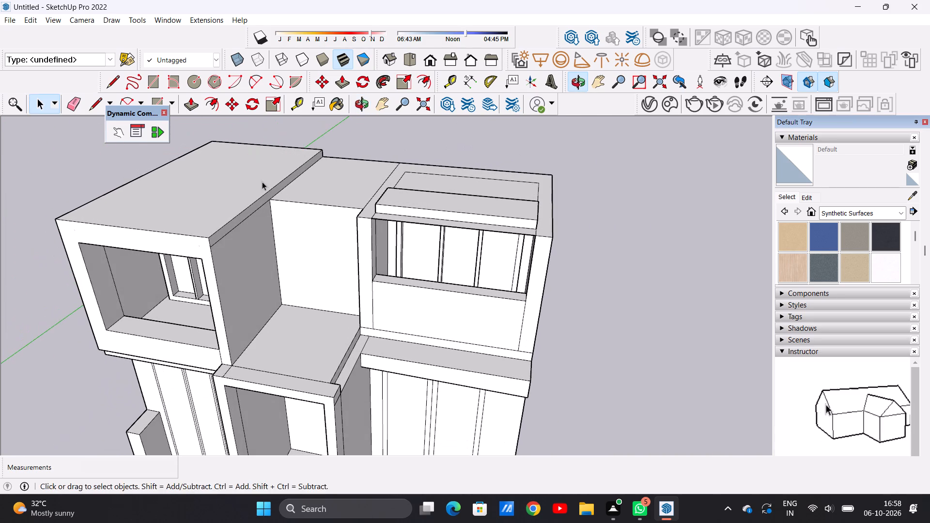
pyautogui.moveTo(540, 226); pyautogui.dragTo(248, 154, button='middle')
pyautogui.moveTo(349, 164); pyautogui.dragTo(222, 253, button='middle')
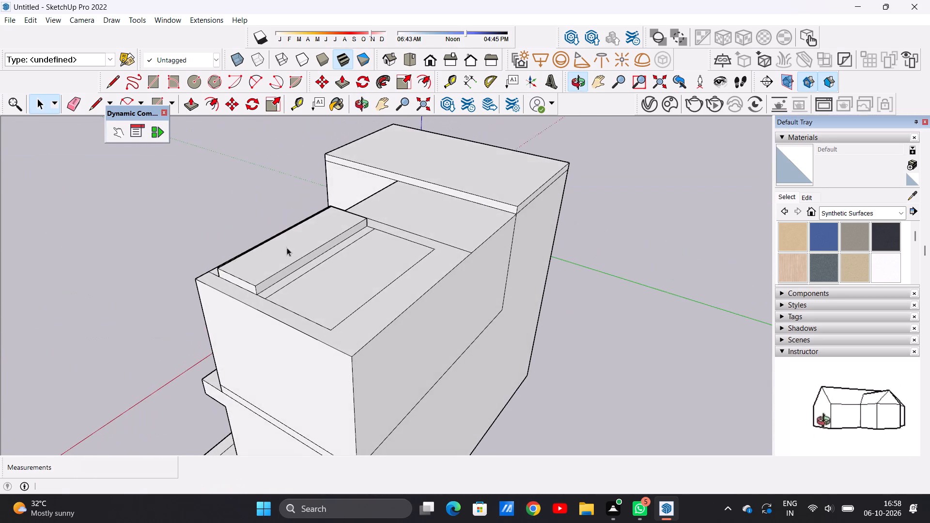
pyautogui.moveTo(510, 211); pyautogui.dragTo(322, 199, button='middle')
pyautogui.scroll(6, 408, 200)
pyautogui.moveTo(411, 205); pyautogui.dragTo(409, 317, button='middle')
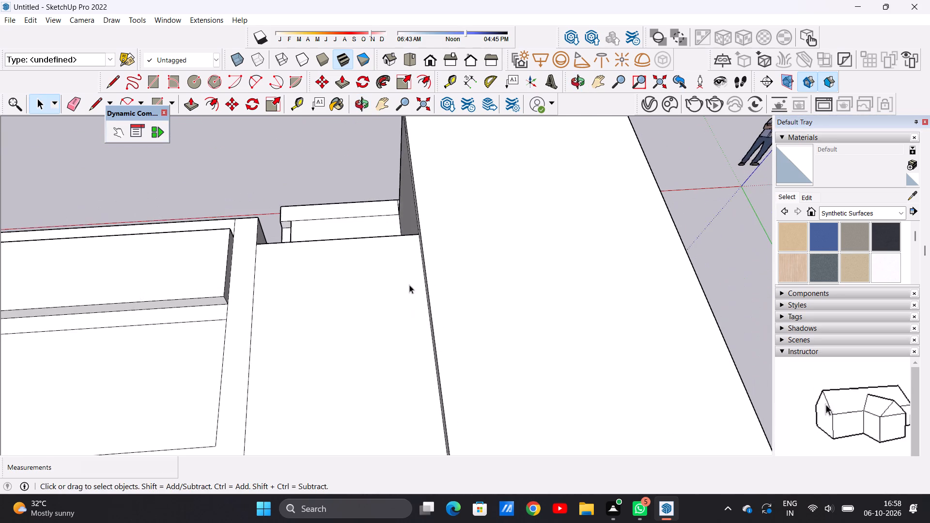
pyautogui.scroll(-10, 412, 205)
pyautogui.scroll(7, 404, 254)
pyautogui.moveTo(402, 257); pyautogui.dragTo(480, 213, button='middle')
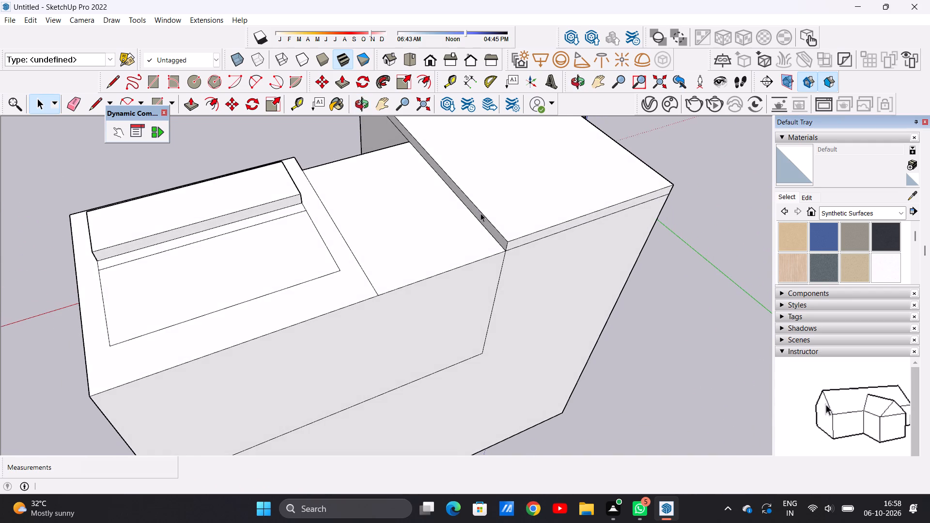
pyautogui.scroll(-3, 396, 236)
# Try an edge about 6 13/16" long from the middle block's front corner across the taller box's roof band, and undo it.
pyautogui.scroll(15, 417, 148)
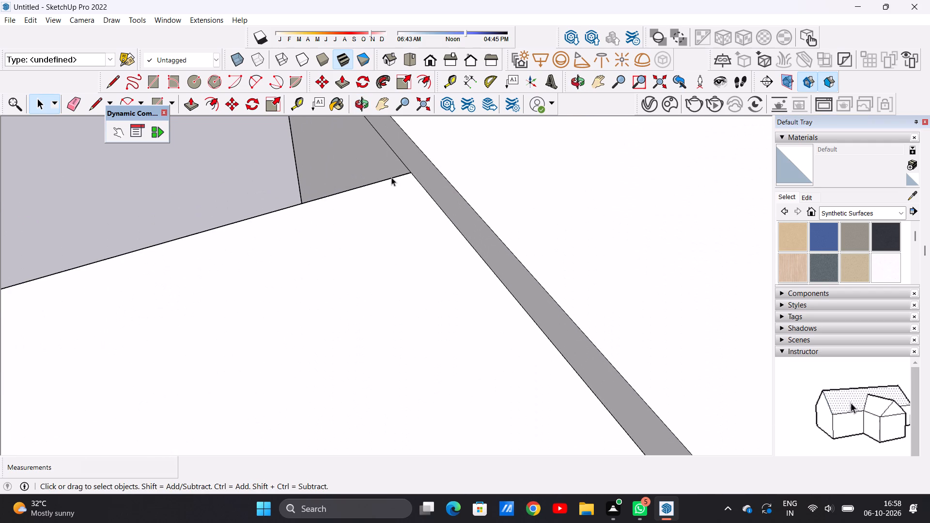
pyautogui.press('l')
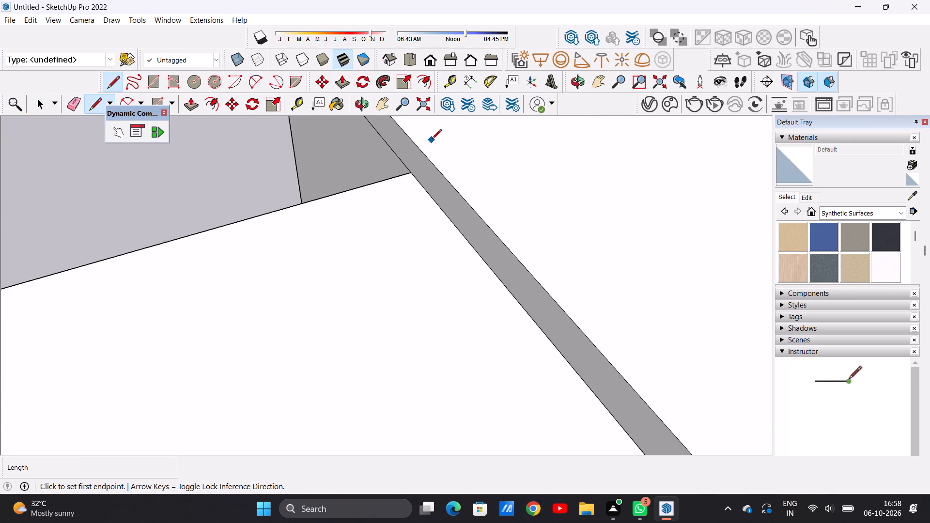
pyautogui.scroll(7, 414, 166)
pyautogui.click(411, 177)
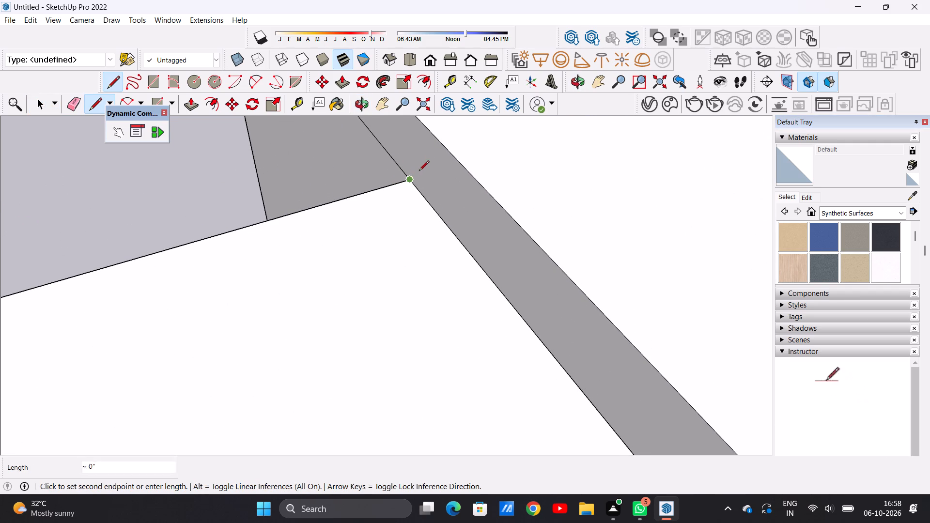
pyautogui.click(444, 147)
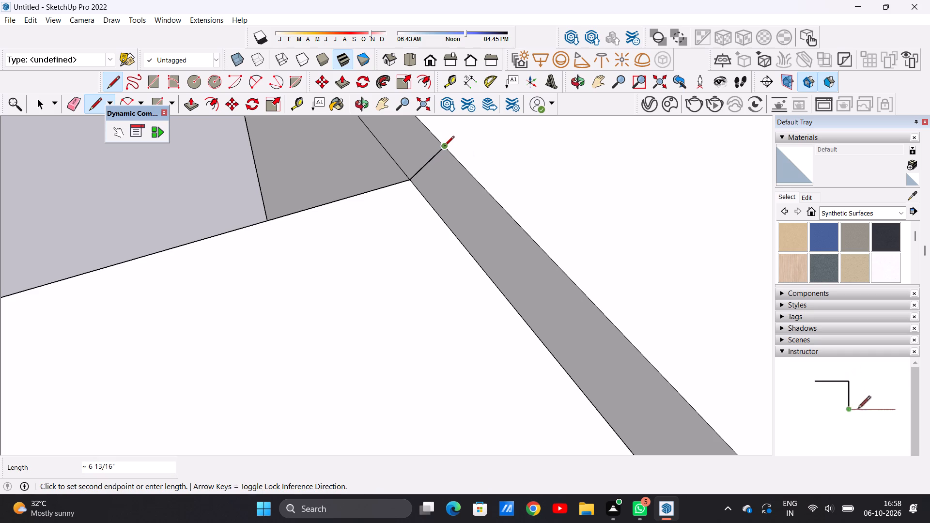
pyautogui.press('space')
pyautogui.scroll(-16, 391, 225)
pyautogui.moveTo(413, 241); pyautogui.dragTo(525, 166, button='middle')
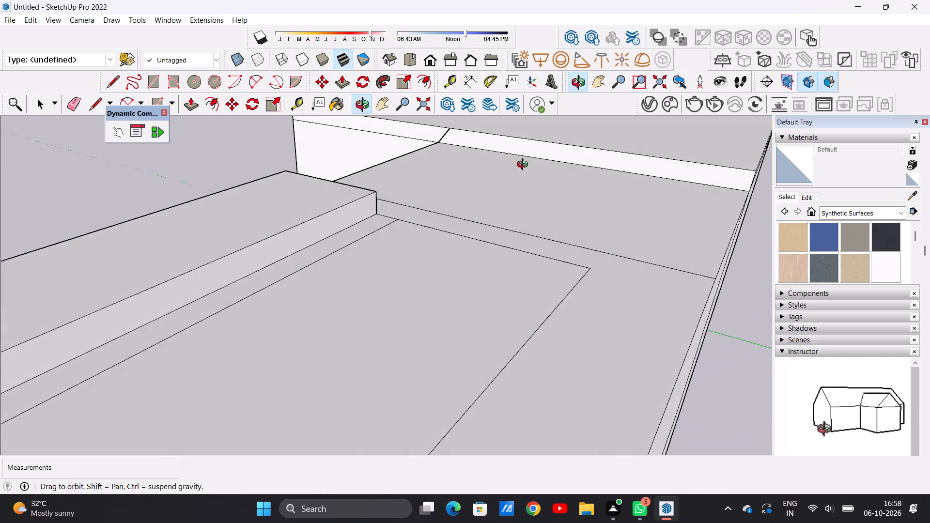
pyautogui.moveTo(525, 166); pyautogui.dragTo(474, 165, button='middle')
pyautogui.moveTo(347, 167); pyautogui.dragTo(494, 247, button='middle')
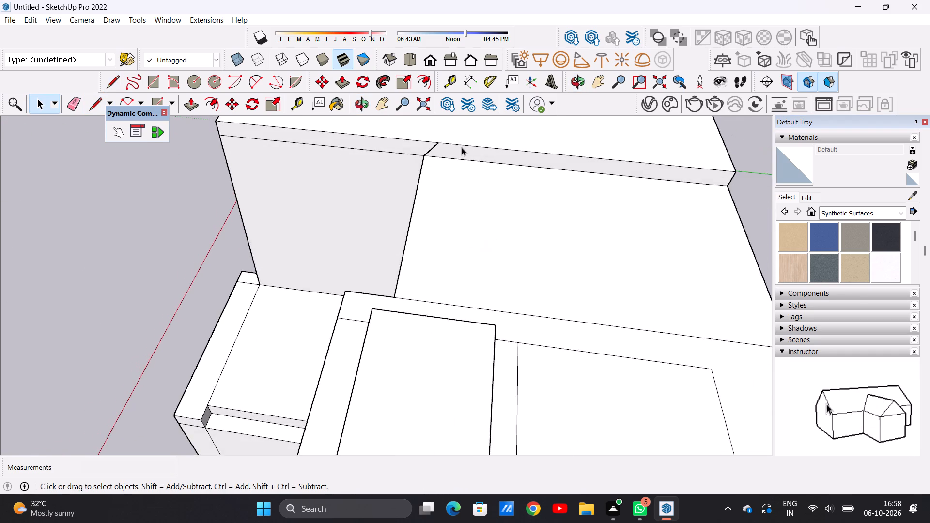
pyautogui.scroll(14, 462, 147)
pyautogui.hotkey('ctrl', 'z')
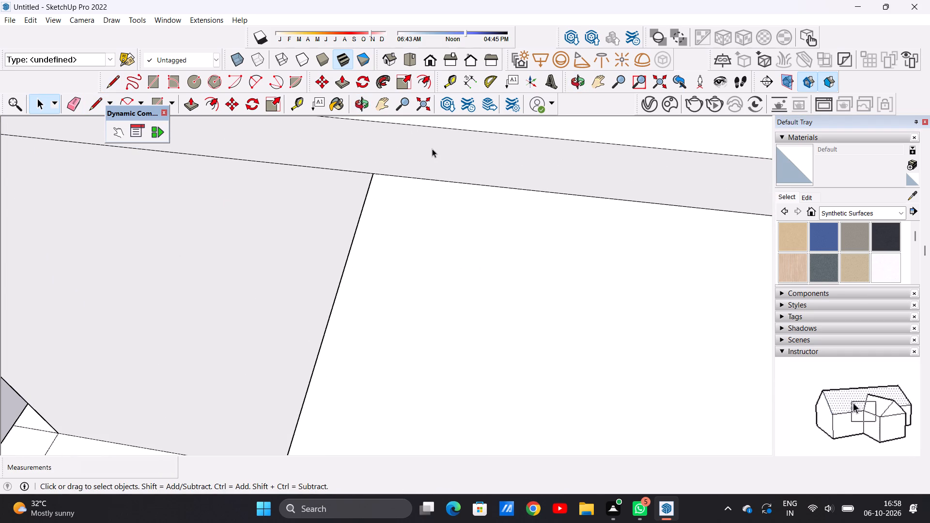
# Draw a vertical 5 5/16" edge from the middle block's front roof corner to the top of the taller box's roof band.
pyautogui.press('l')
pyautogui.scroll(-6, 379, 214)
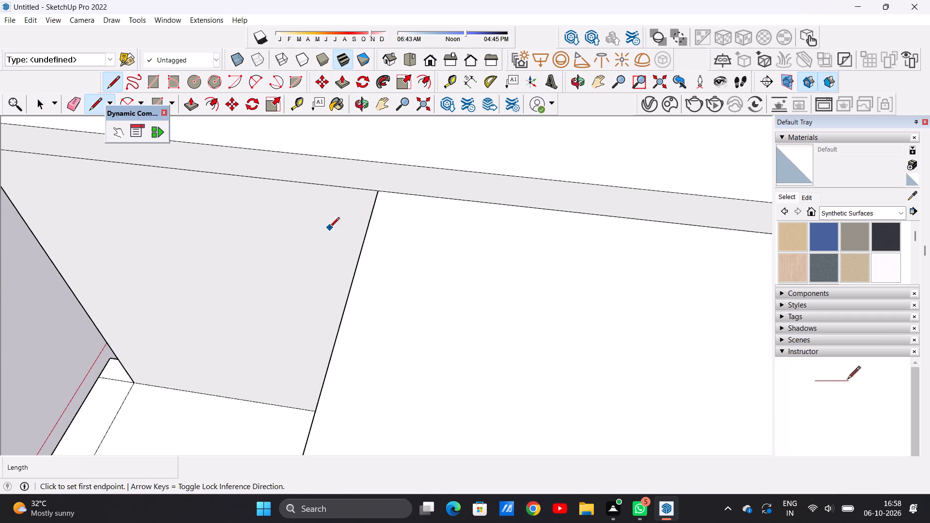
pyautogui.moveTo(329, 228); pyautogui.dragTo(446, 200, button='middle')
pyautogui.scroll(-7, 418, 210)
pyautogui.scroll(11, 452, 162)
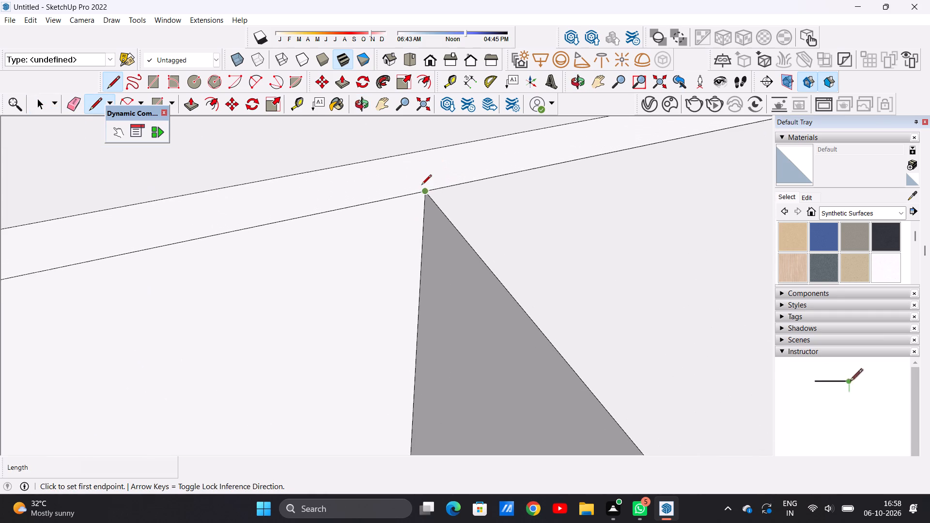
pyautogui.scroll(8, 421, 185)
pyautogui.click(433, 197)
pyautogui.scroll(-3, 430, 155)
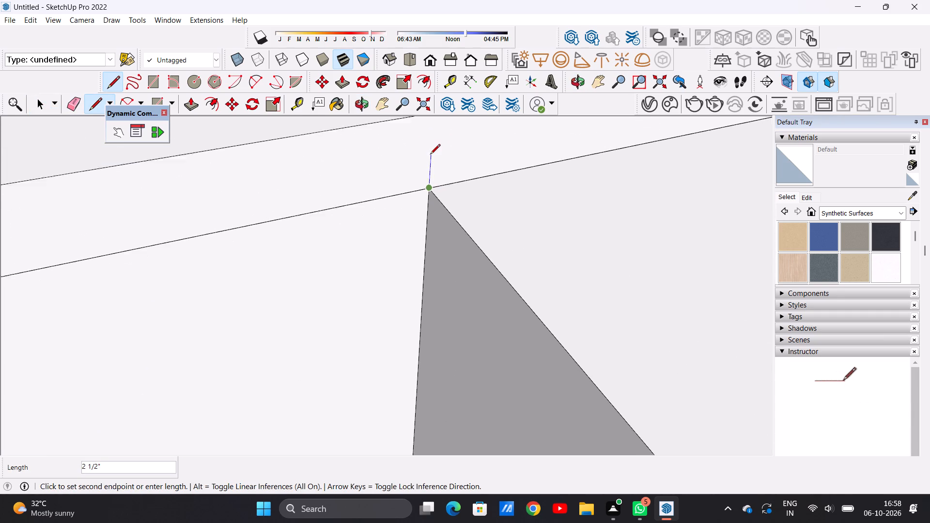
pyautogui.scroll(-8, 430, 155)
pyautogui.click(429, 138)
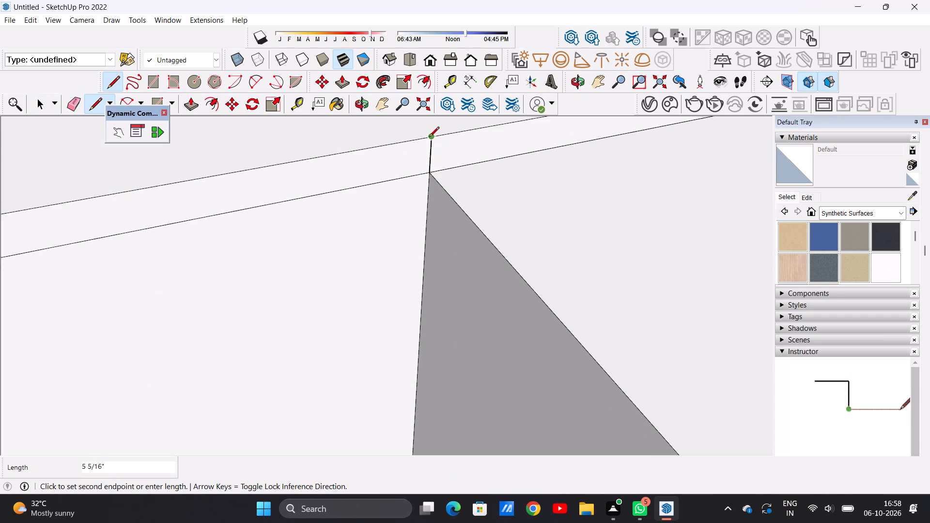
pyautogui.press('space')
# Inspect closely where the new vertical edge meets the top and bottom of the taller box's roof band.
pyautogui.scroll(9, 434, 135)
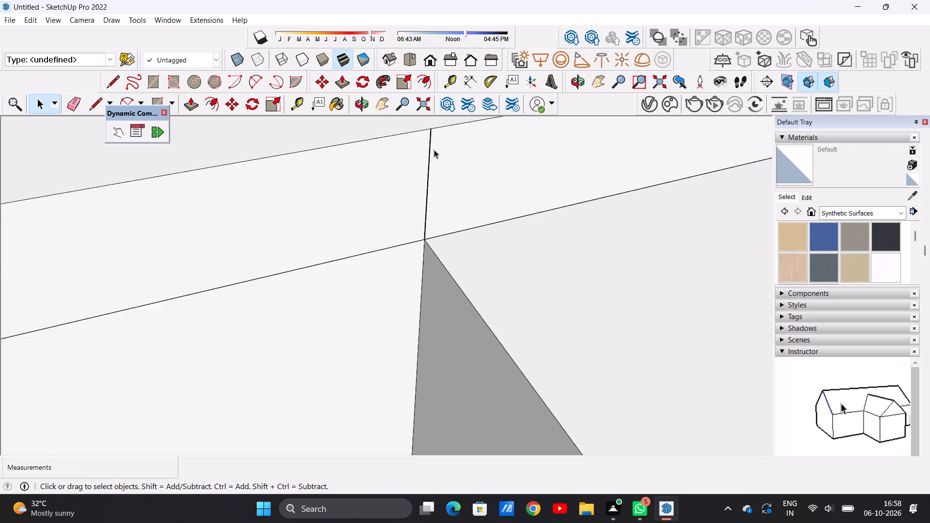
pyautogui.scroll(10, 434, 150)
pyautogui.scroll(-17, 401, 196)
pyautogui.scroll(14, 412, 176)
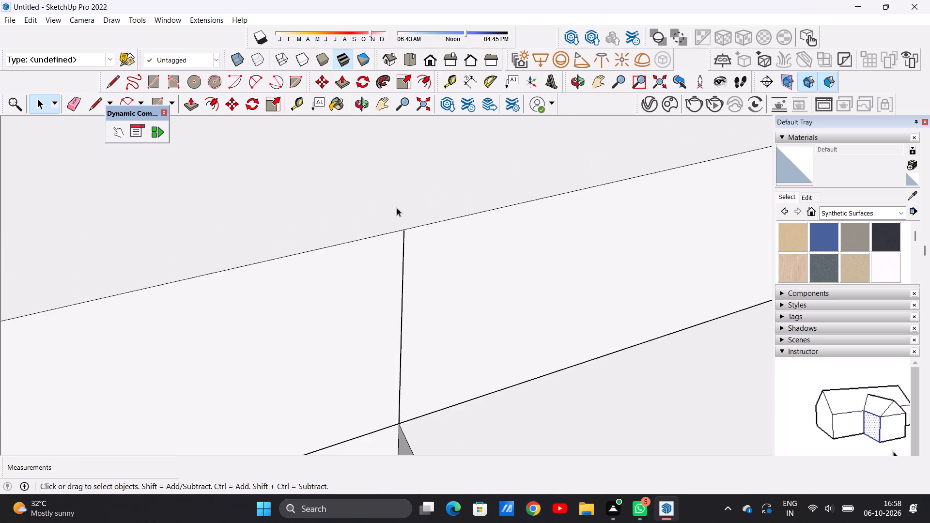
pyautogui.scroll(20, 397, 208)
pyautogui.scroll(20, 397, 208)
pyautogui.scroll(1, 397, 208)
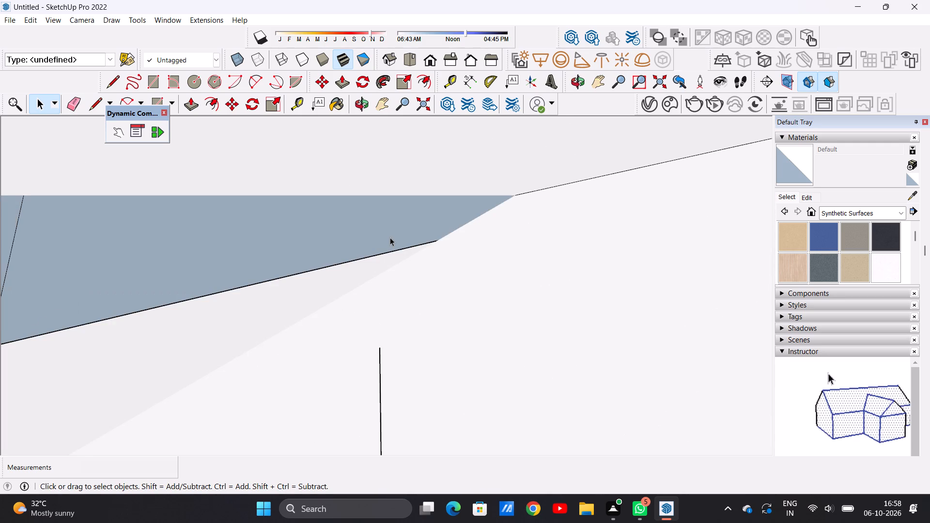
pyautogui.scroll(-19, 390, 237)
pyautogui.scroll(1, 376, 290)
pyautogui.scroll(-13, 376, 290)
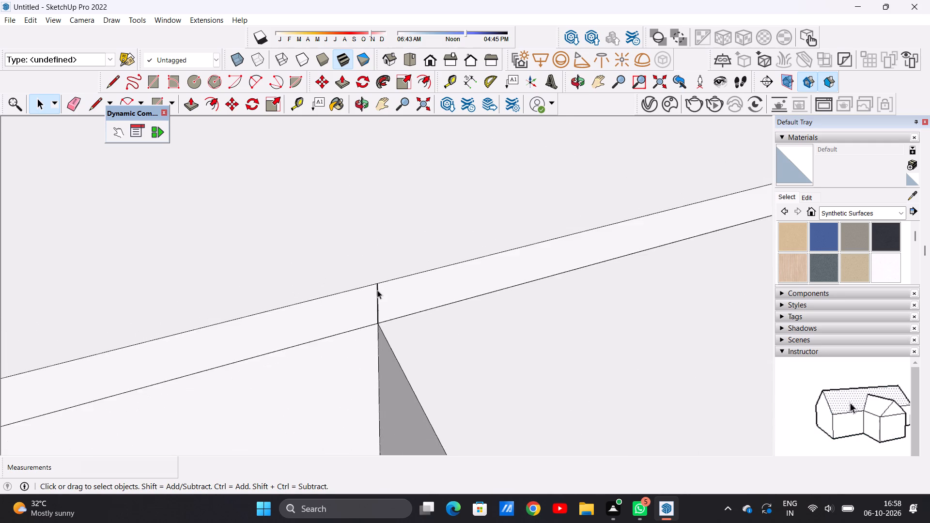
pyautogui.scroll(-20, 377, 290)
pyautogui.scroll(-1, 377, 290)
pyautogui.moveTo(380, 298); pyautogui.dragTo(464, 199, button='middle')
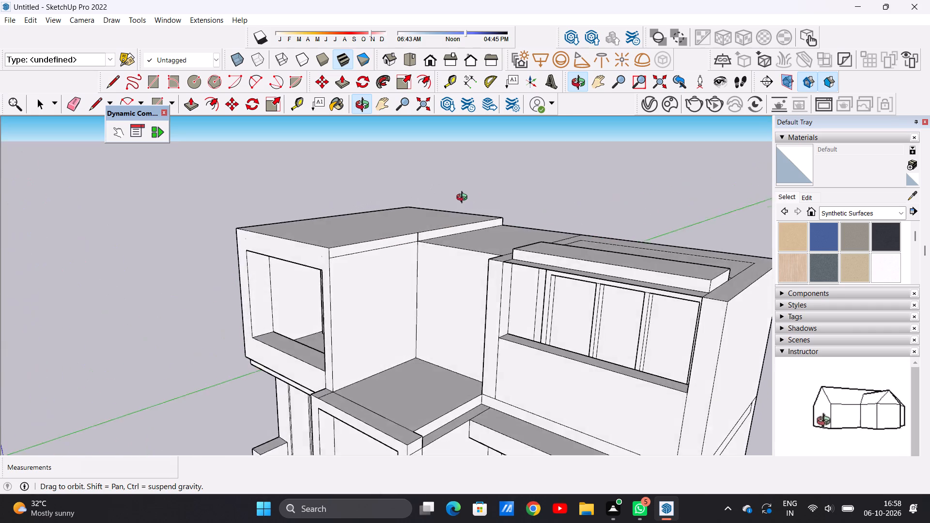
pyautogui.moveTo(464, 199); pyautogui.dragTo(238, 239, button='middle')
pyautogui.scroll(8, 365, 244)
pyautogui.scroll(7, 324, 269)
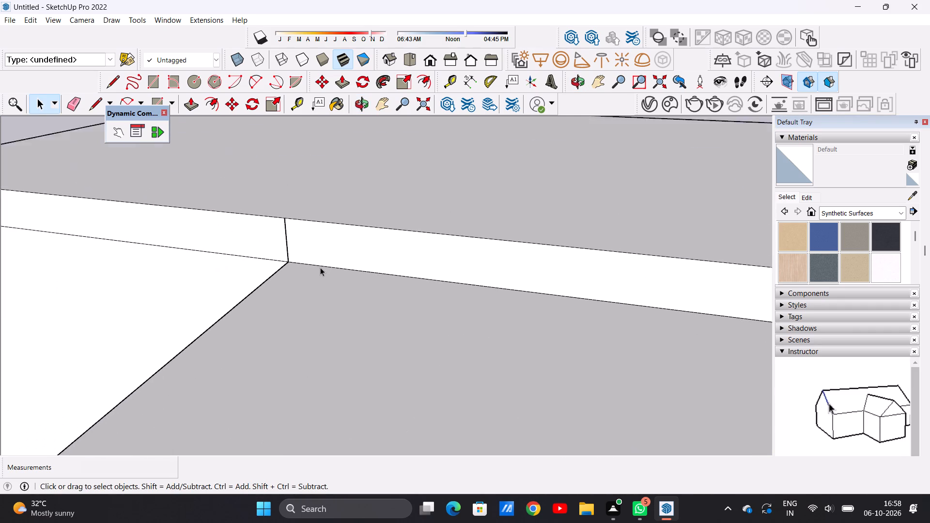
pyautogui.scroll(2, 320, 267)
pyautogui.scroll(14, 282, 209)
pyautogui.scroll(16, 270, 215)
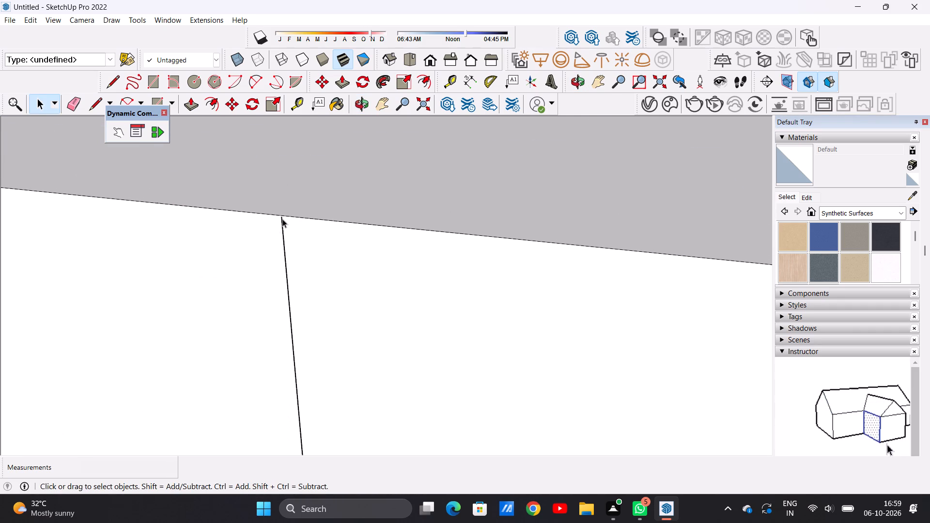
pyautogui.scroll(20, 282, 219)
pyautogui.scroll(6, 282, 219)
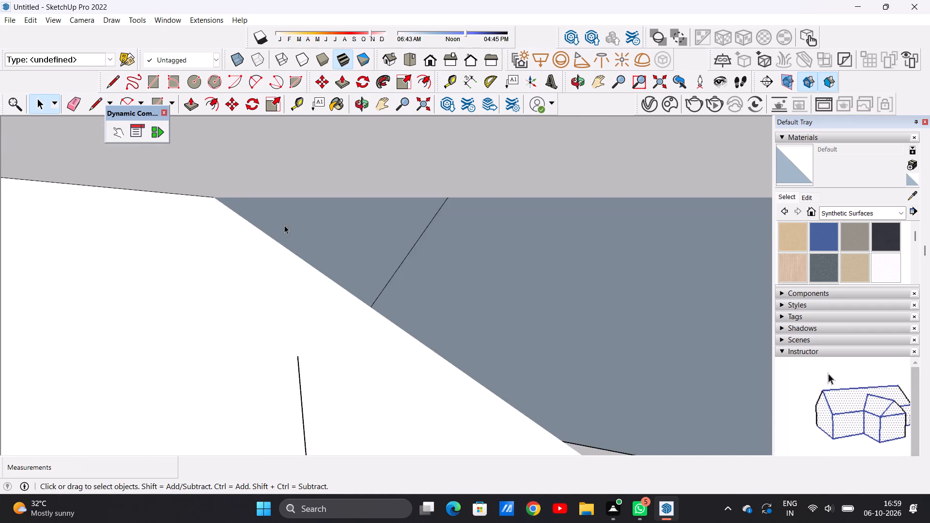
pyautogui.scroll(-2, 287, 226)
pyautogui.scroll(9, 288, 226)
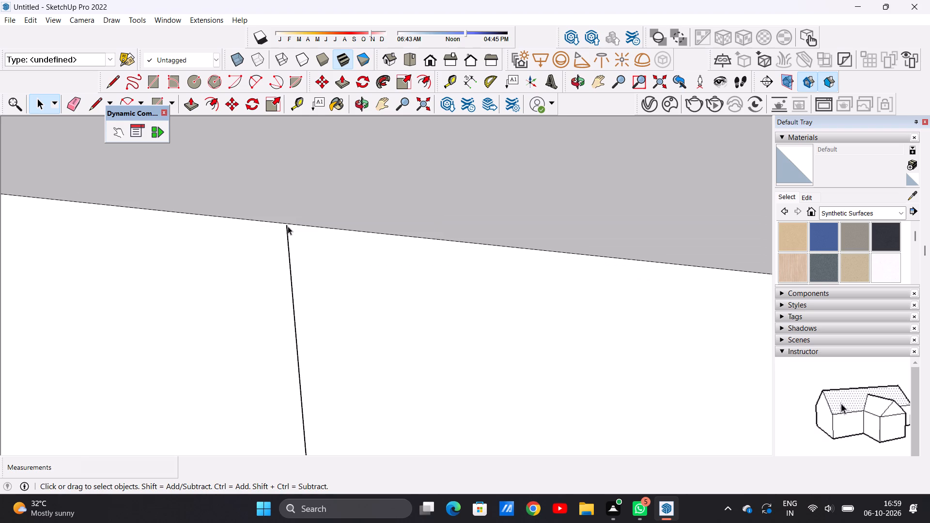
pyautogui.scroll(1, 288, 226)
pyautogui.scroll(-20, 294, 261)
pyautogui.scroll(-20, 294, 261)
pyautogui.scroll(-6, 294, 261)
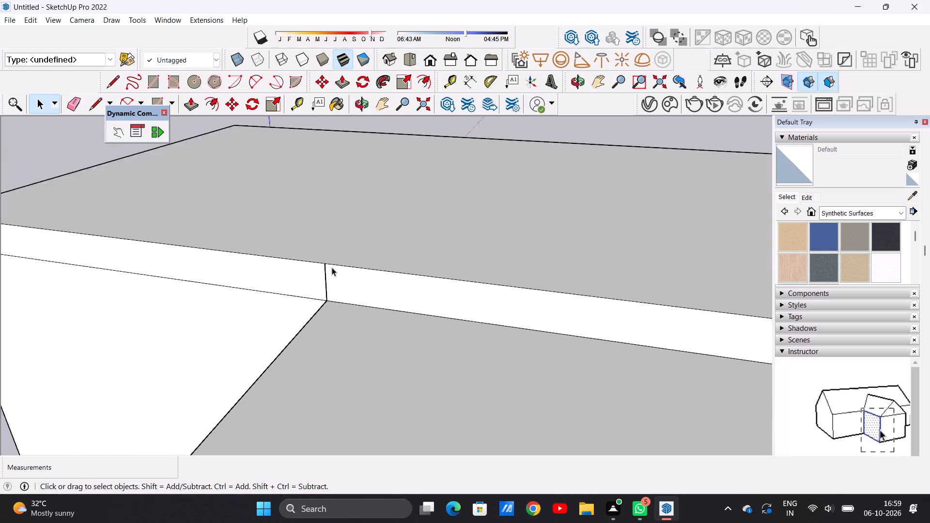
pyautogui.scroll(-10, 332, 267)
pyautogui.moveTo(269, 277); pyautogui.dragTo(435, 257, button='middle')
pyautogui.scroll(8, 434, 258)
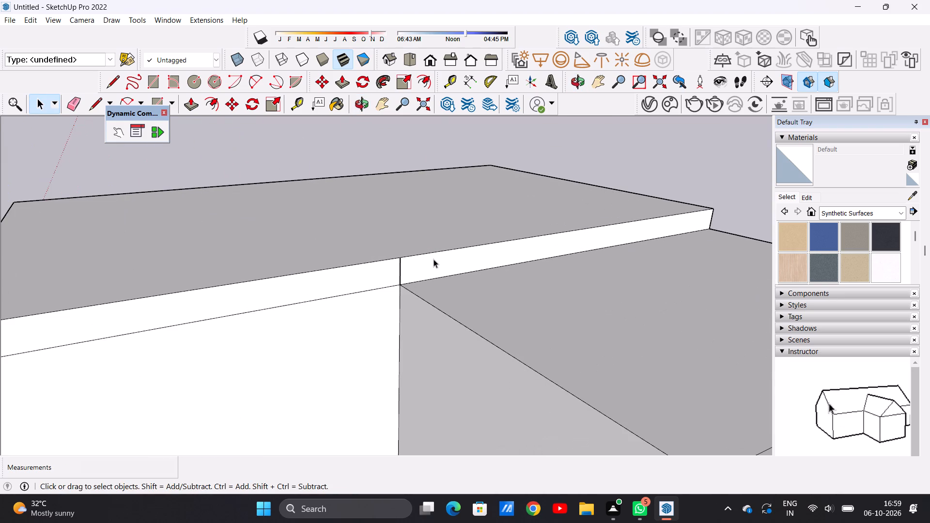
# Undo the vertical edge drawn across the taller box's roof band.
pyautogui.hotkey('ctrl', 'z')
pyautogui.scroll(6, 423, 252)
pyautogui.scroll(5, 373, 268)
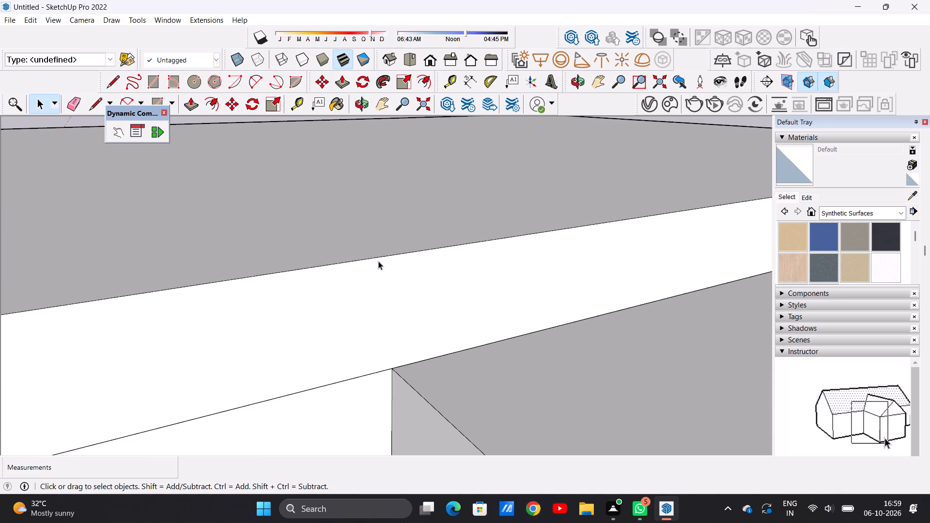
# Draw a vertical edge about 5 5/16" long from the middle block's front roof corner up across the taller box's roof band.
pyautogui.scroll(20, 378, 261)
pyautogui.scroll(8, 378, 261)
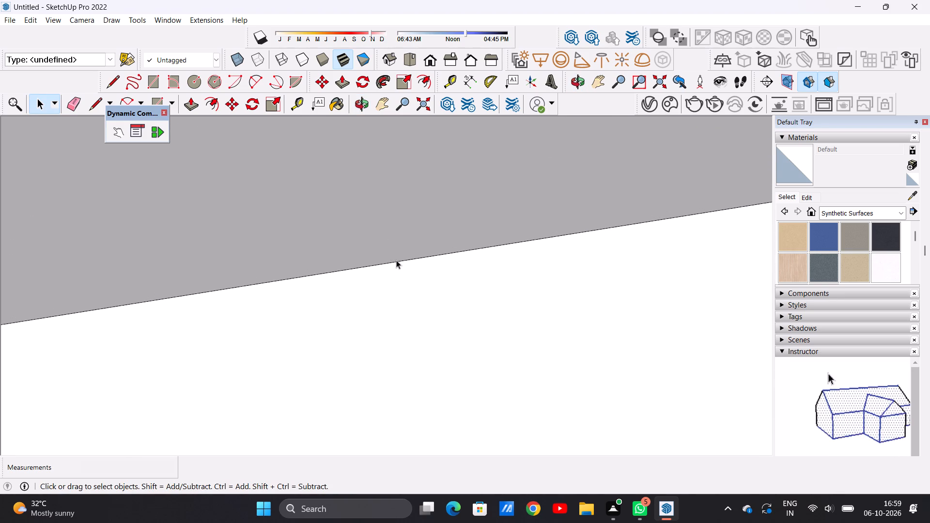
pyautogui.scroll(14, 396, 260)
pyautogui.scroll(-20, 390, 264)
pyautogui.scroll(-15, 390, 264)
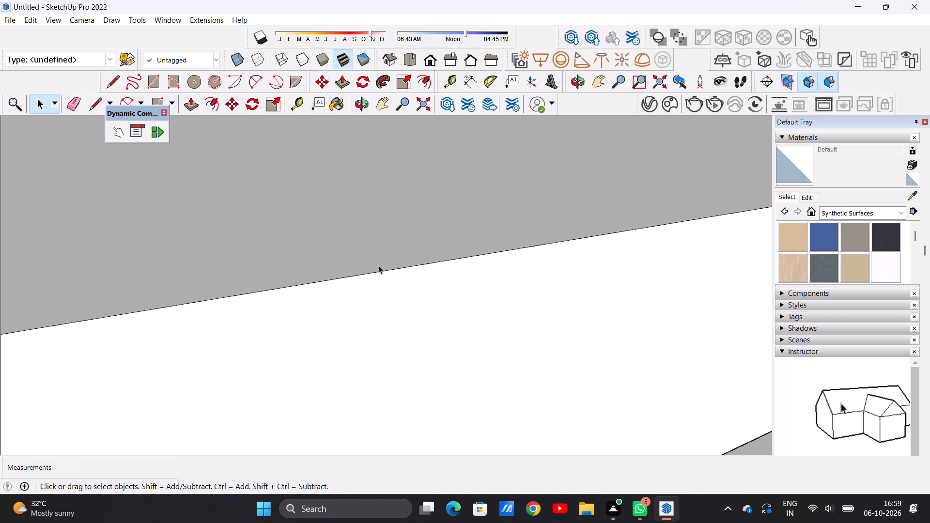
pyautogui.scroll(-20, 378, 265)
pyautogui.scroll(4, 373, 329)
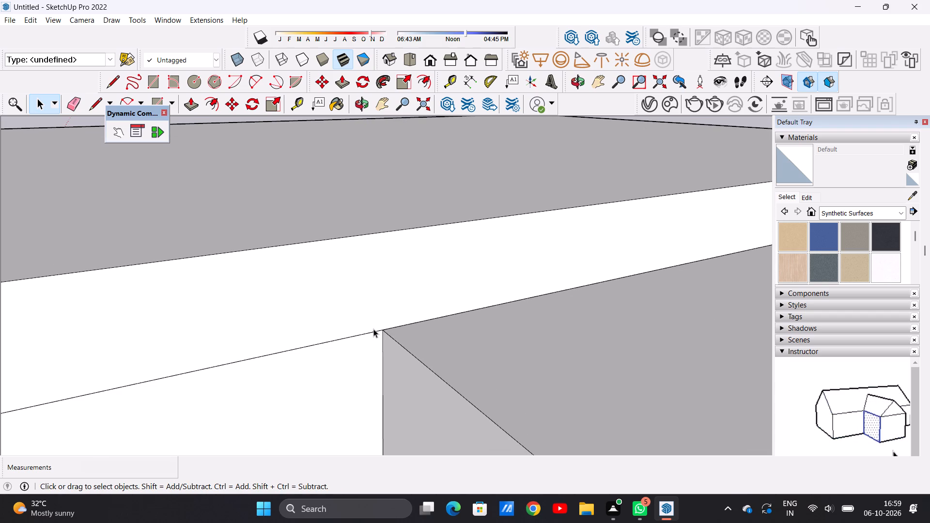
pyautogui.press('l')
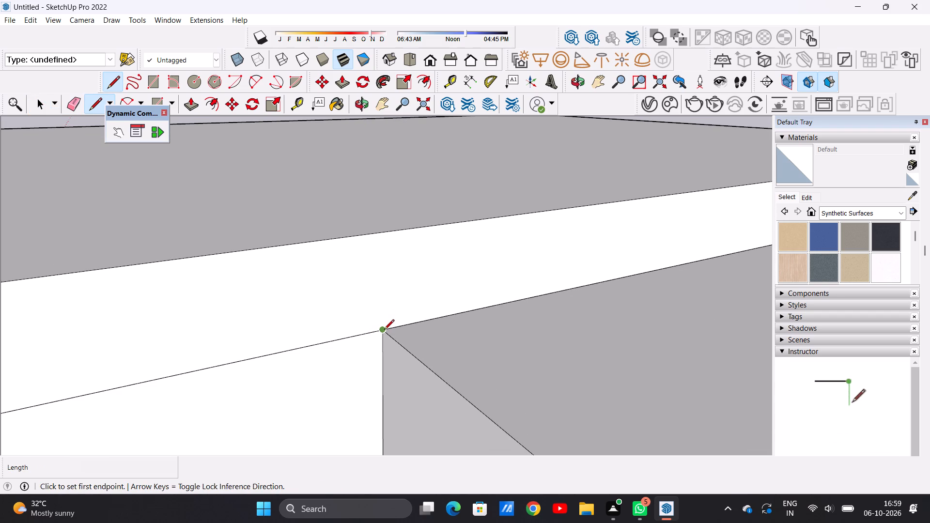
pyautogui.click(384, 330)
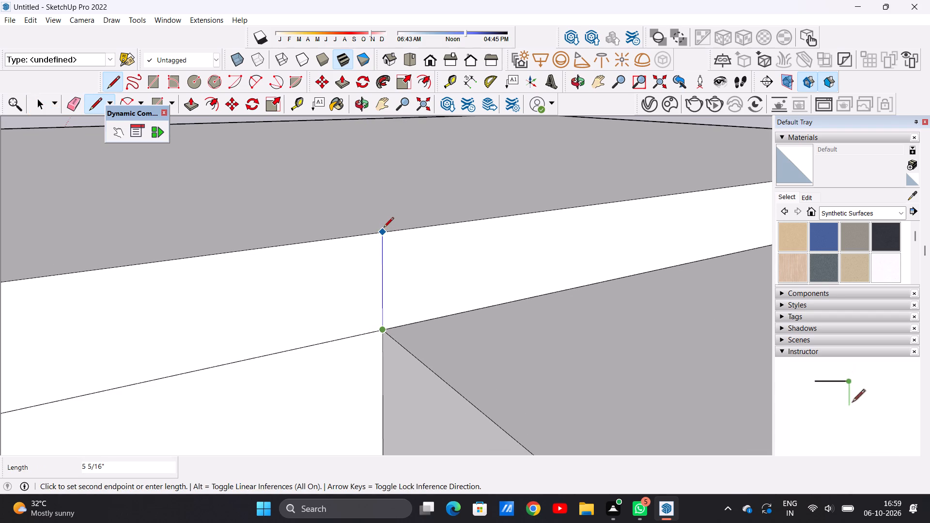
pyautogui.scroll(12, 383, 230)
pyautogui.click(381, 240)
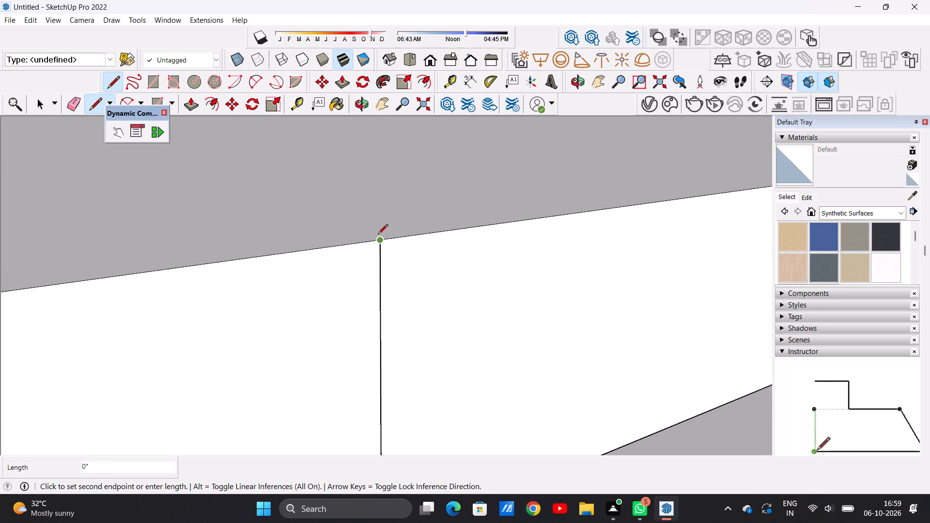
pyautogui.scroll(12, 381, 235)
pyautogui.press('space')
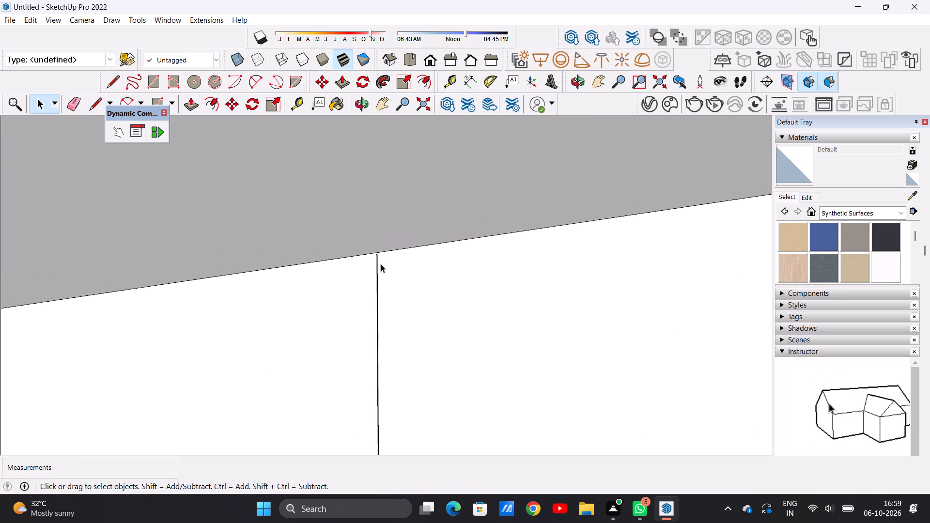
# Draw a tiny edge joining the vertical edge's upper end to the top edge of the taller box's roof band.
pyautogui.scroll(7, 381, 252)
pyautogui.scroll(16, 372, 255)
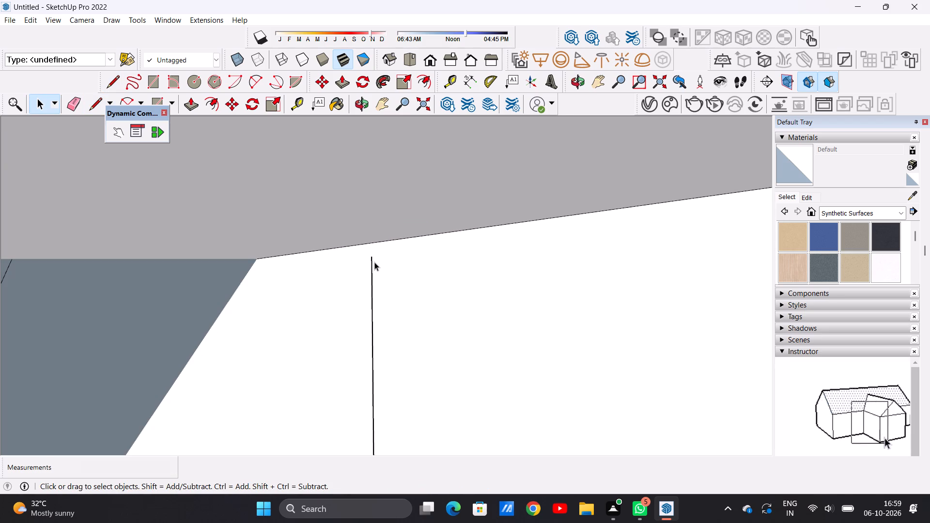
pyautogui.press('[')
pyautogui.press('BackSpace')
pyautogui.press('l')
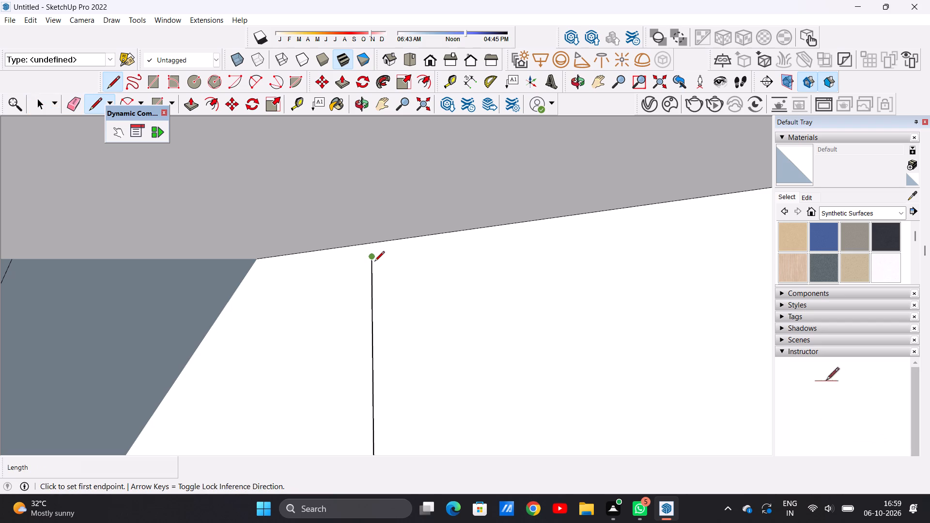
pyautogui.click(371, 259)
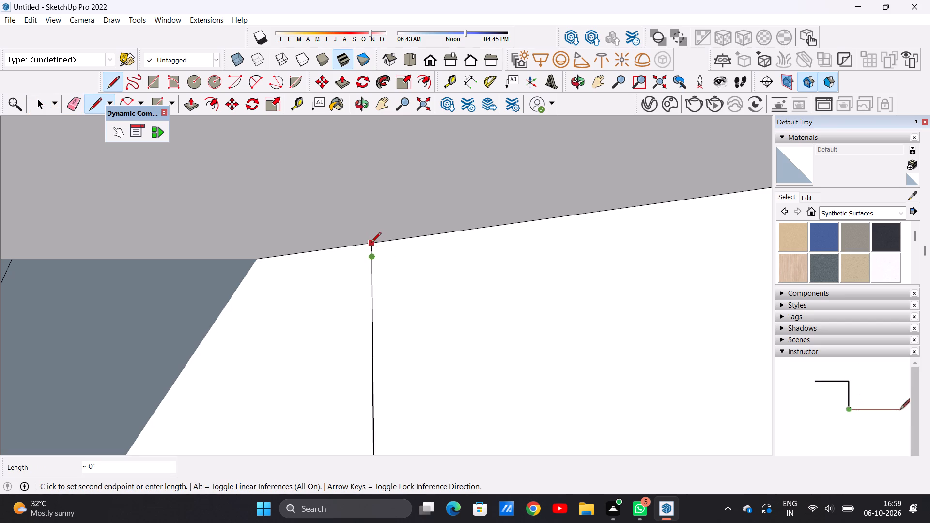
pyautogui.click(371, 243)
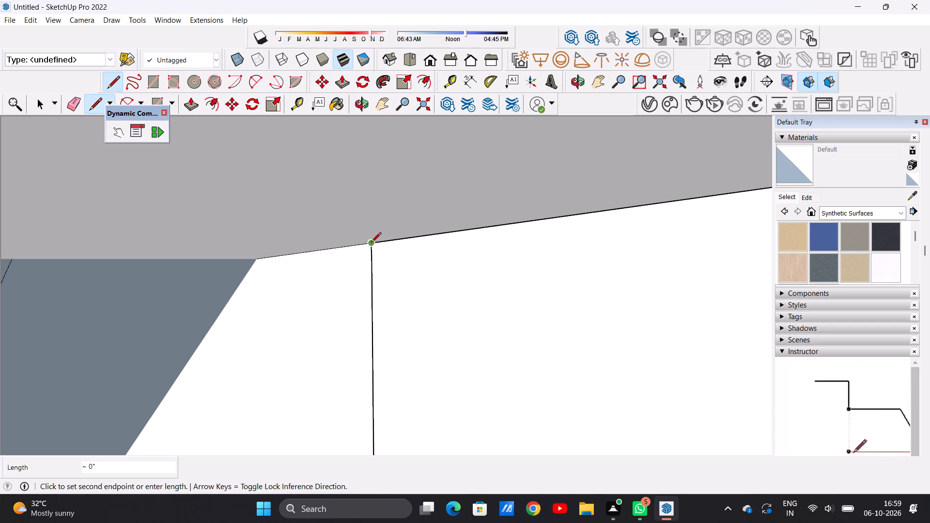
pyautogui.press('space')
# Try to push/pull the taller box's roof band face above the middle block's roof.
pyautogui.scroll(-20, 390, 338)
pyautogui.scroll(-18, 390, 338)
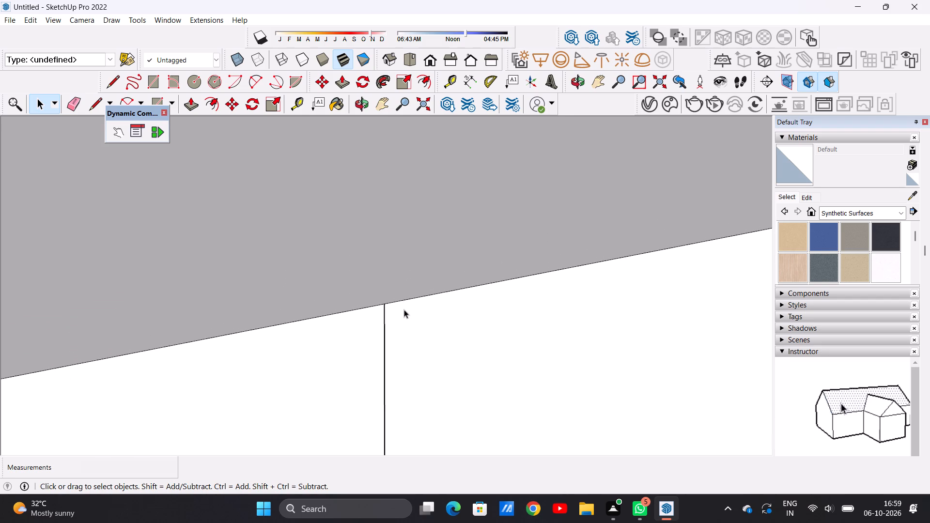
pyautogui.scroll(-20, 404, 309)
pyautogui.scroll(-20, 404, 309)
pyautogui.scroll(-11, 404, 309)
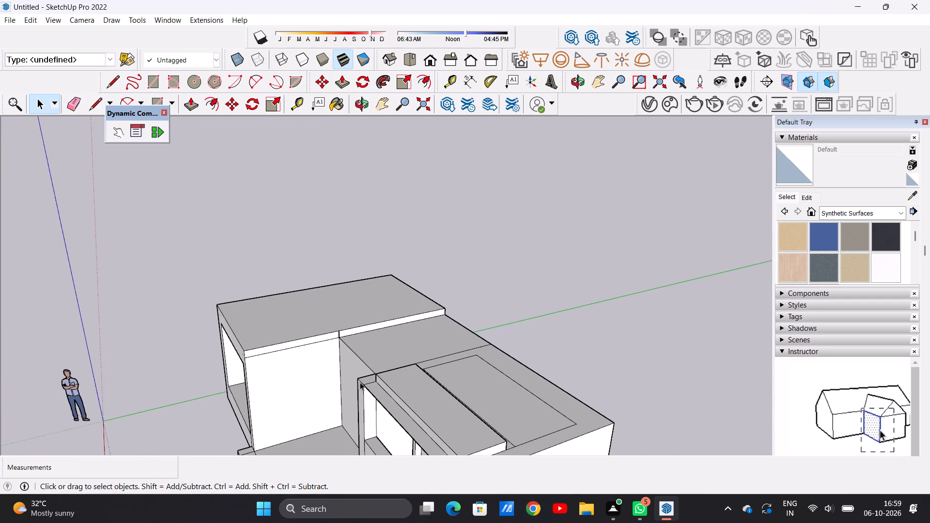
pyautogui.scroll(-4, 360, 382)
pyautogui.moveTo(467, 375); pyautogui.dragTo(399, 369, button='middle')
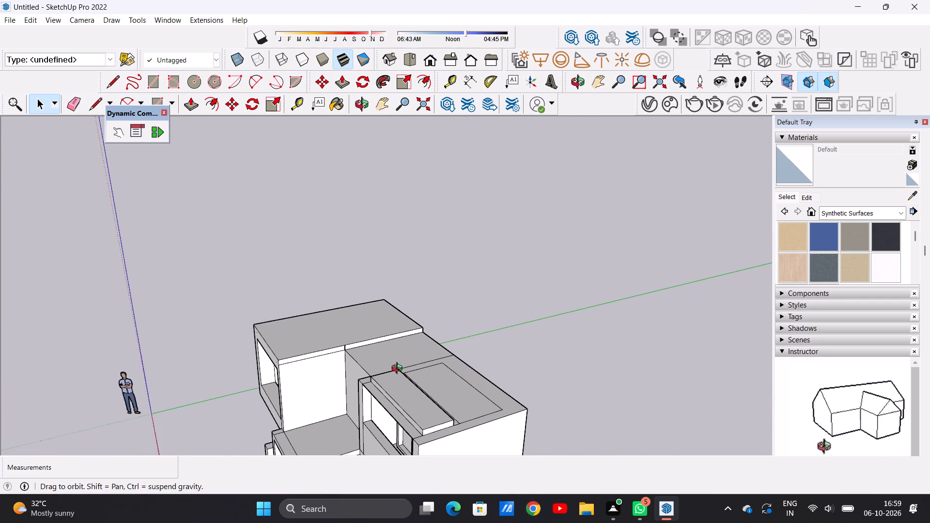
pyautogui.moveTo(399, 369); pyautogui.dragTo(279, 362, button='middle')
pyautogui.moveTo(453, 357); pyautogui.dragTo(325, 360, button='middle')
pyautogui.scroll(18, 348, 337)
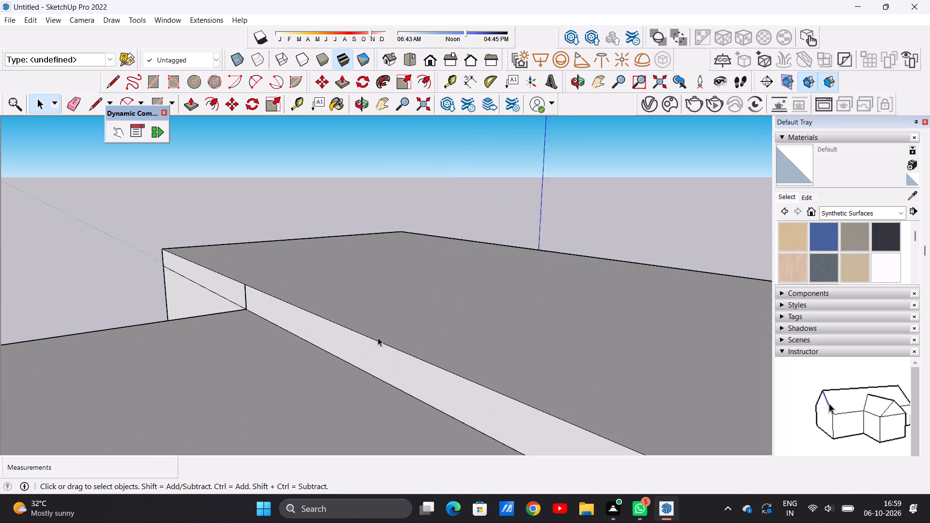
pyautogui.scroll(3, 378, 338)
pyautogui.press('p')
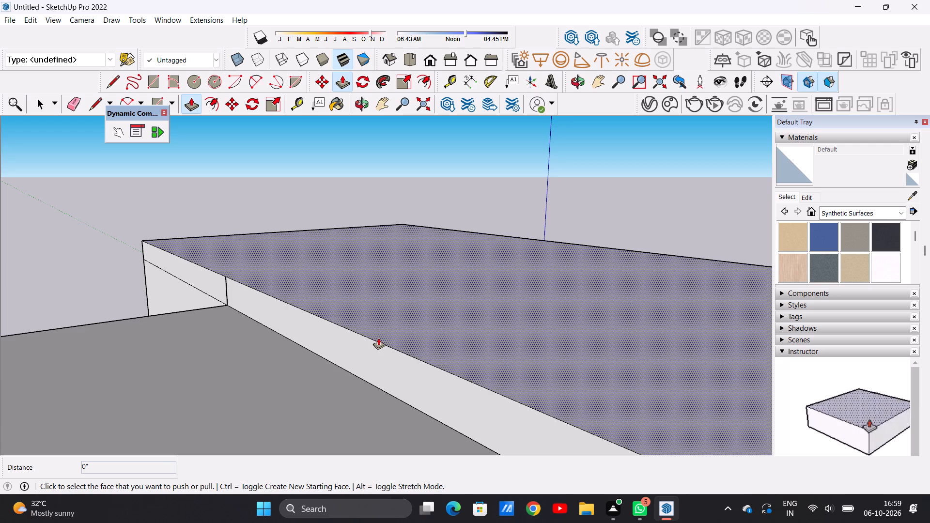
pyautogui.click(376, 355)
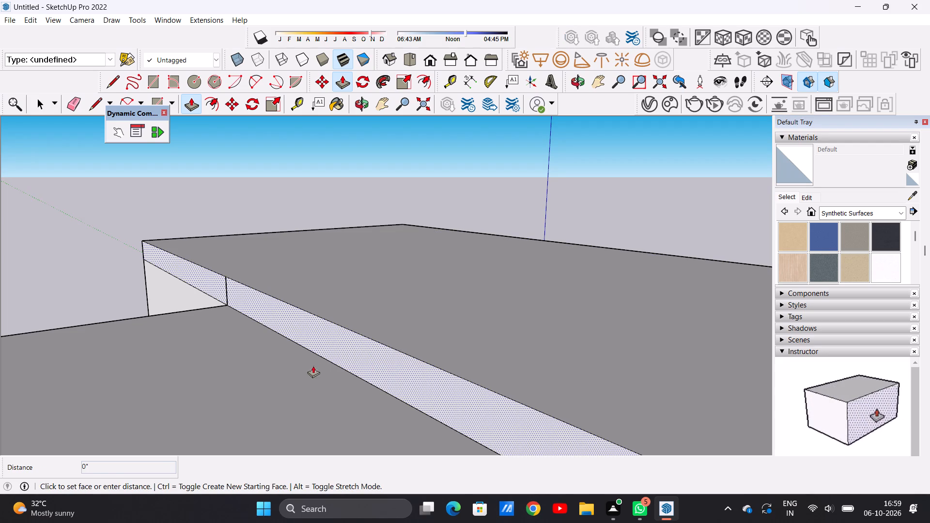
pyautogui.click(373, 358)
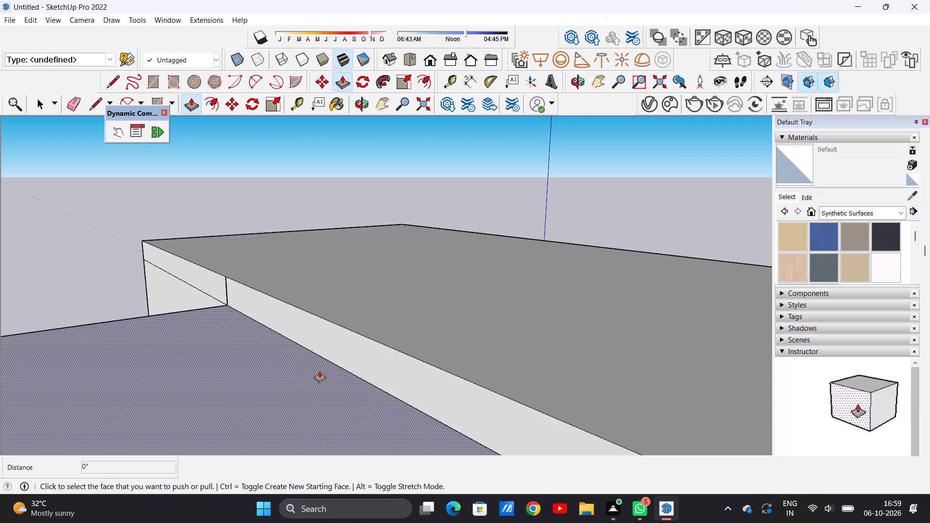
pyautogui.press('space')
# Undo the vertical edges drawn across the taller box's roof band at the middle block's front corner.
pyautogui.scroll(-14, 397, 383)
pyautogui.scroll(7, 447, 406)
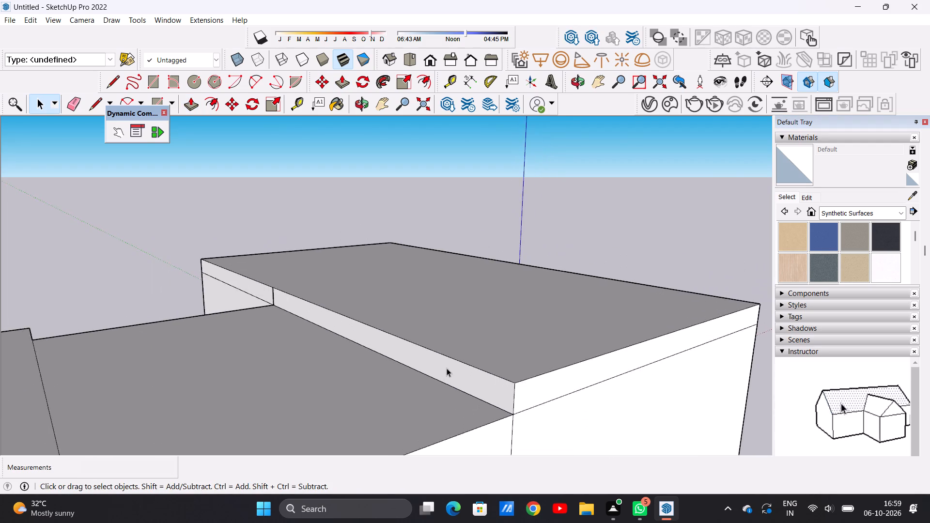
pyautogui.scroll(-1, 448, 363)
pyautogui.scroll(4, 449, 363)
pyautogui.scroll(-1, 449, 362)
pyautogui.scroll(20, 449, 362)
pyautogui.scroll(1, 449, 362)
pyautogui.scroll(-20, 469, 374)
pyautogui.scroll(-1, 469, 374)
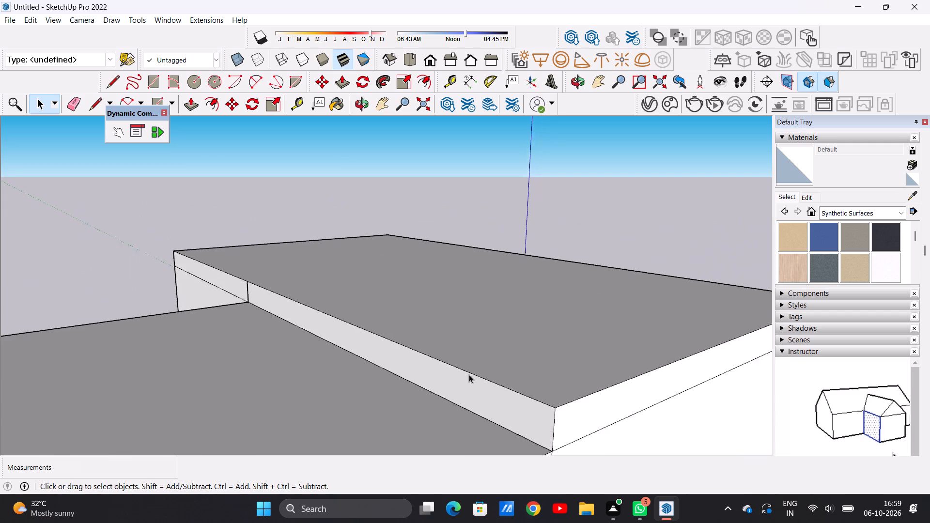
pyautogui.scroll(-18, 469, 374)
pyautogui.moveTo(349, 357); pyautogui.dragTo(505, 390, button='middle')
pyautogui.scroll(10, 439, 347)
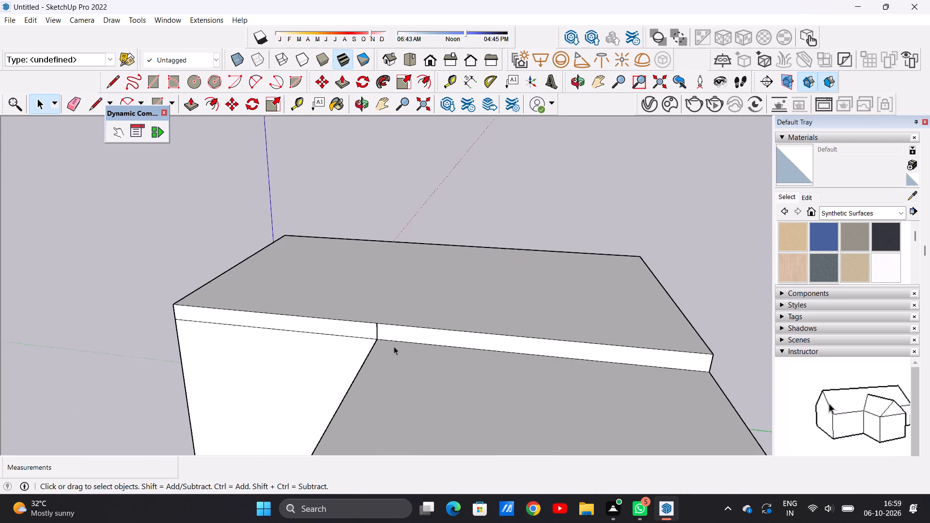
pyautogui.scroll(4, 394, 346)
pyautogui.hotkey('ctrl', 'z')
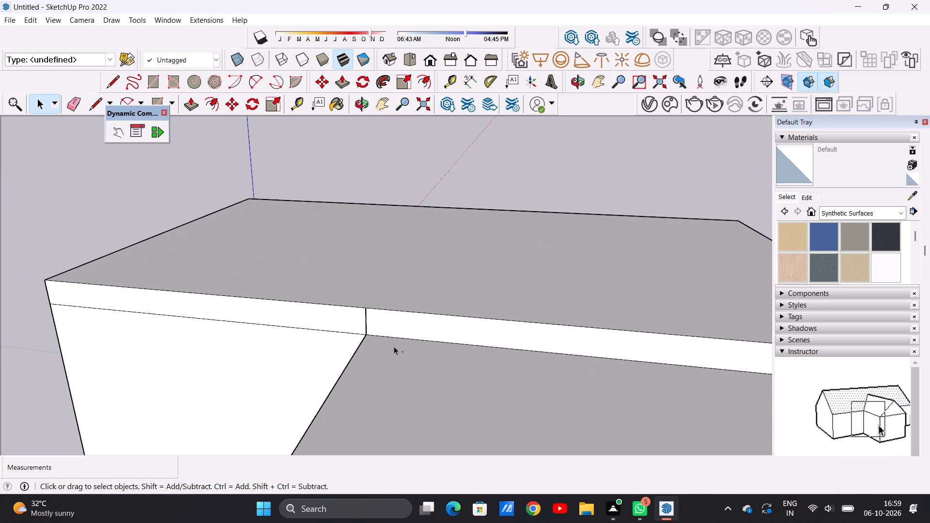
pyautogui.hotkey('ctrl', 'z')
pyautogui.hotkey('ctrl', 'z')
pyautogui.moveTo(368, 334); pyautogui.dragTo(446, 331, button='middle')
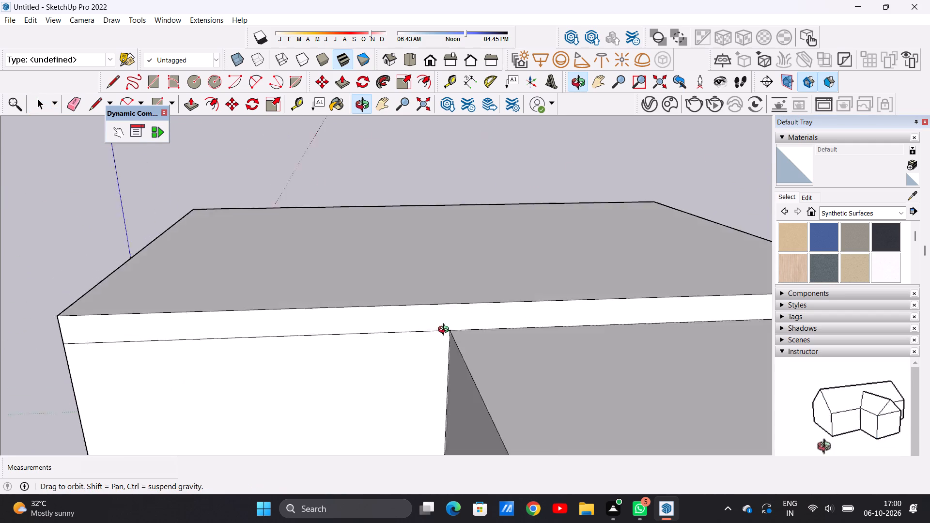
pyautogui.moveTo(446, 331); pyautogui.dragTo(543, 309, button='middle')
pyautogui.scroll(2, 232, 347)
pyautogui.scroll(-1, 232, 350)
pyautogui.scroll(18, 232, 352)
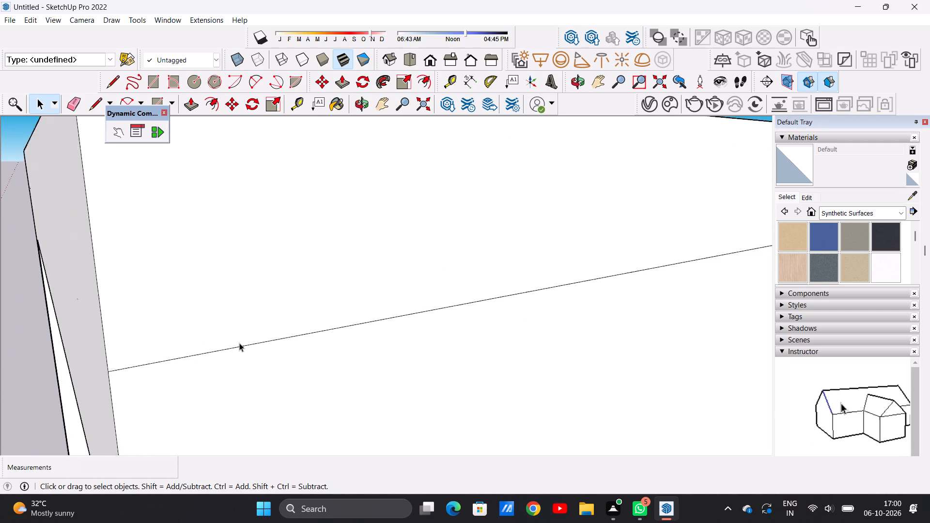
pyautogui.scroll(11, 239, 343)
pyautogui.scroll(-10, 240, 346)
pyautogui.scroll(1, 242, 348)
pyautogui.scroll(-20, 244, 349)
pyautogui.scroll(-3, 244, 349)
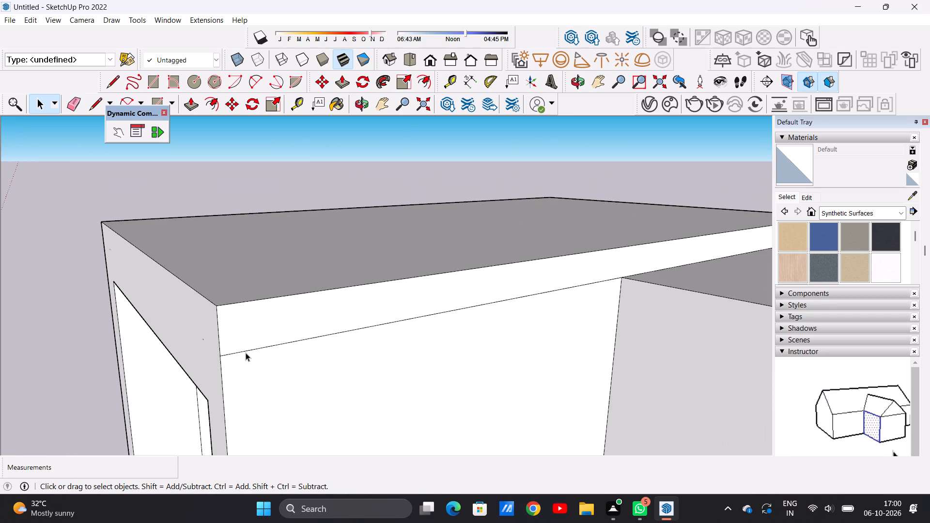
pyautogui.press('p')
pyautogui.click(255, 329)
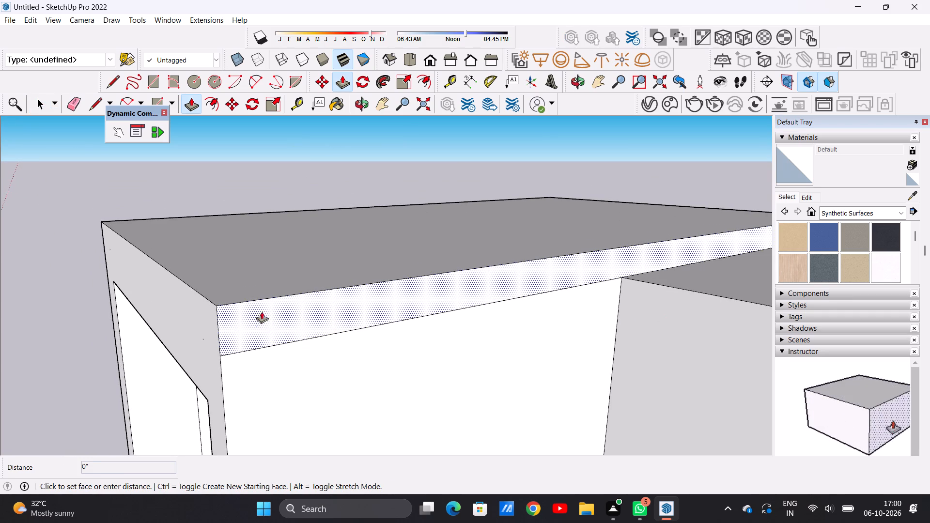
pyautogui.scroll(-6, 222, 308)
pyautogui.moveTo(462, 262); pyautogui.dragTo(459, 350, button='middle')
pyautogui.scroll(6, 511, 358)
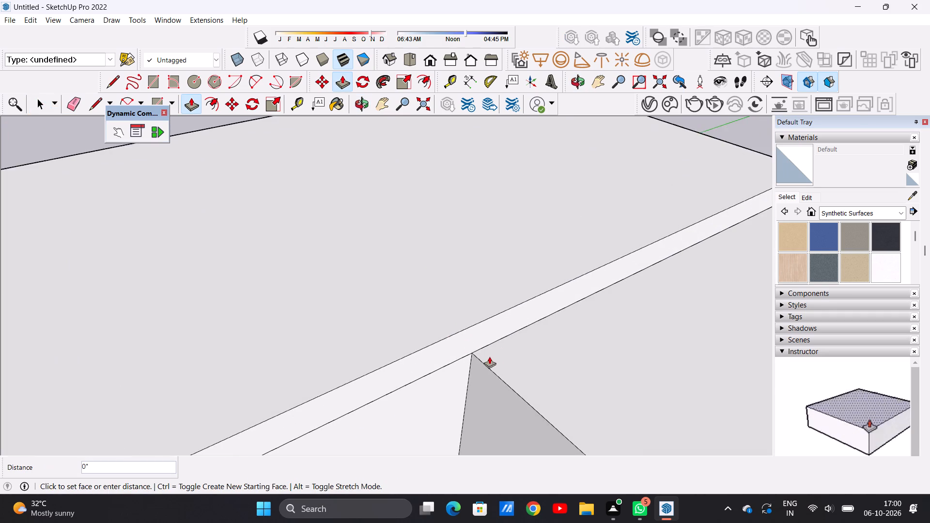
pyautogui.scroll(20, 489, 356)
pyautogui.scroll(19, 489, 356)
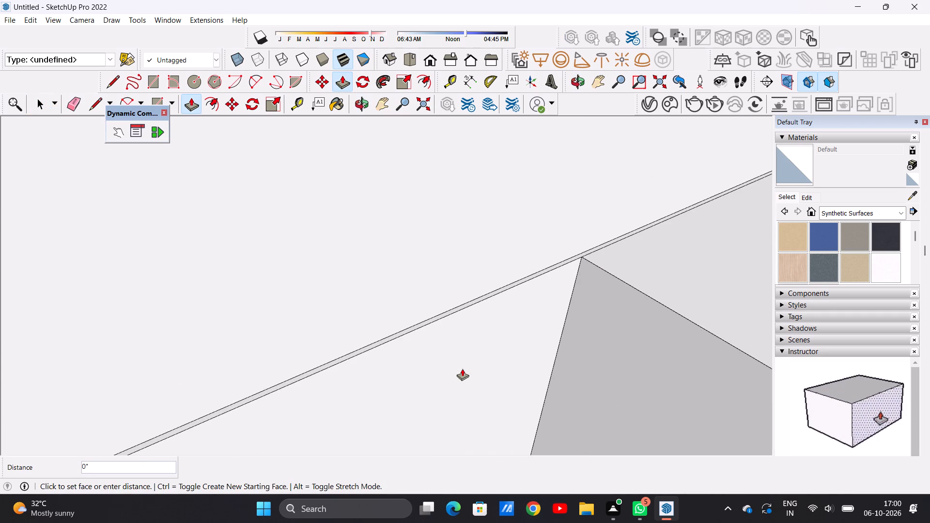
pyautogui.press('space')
# Examine closely where the middle block's front corner meets the taller box's roof band, and review the whole house.
pyautogui.scroll(7, 592, 267)
pyautogui.scroll(-1, 581, 234)
pyautogui.scroll(7, 580, 232)
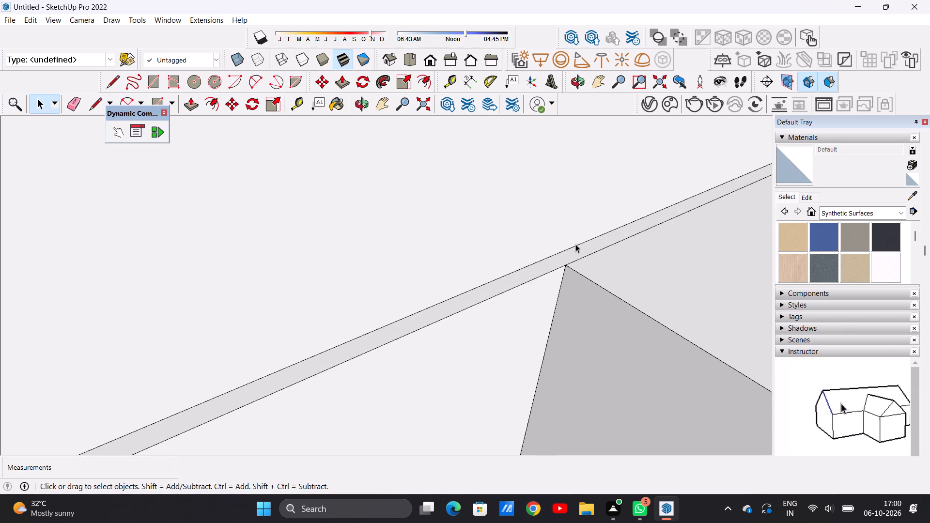
pyautogui.scroll(12, 575, 244)
pyautogui.scroll(-20, 557, 281)
pyautogui.scroll(-8, 557, 281)
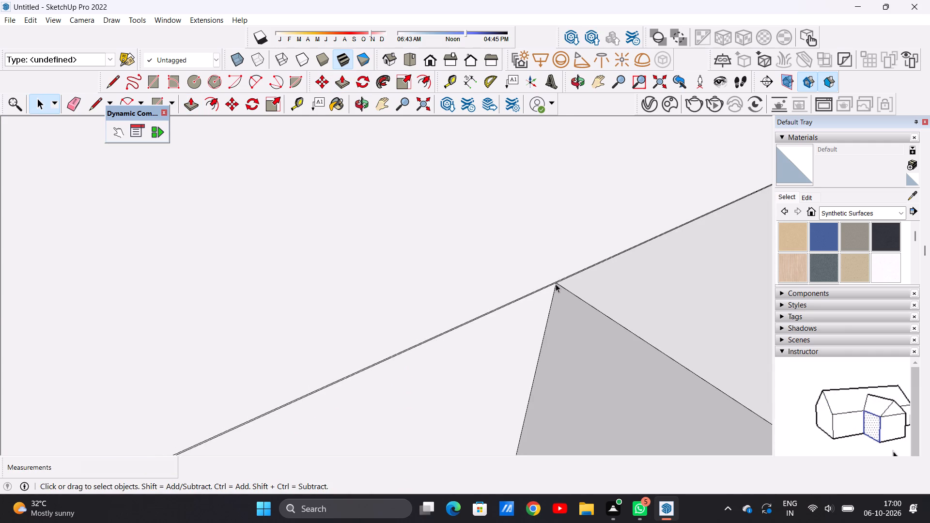
pyautogui.scroll(-20, 556, 284)
pyautogui.scroll(-20, 556, 284)
pyautogui.scroll(-5, 556, 284)
pyautogui.moveTo(509, 288); pyautogui.dragTo(521, 278, button='middle')
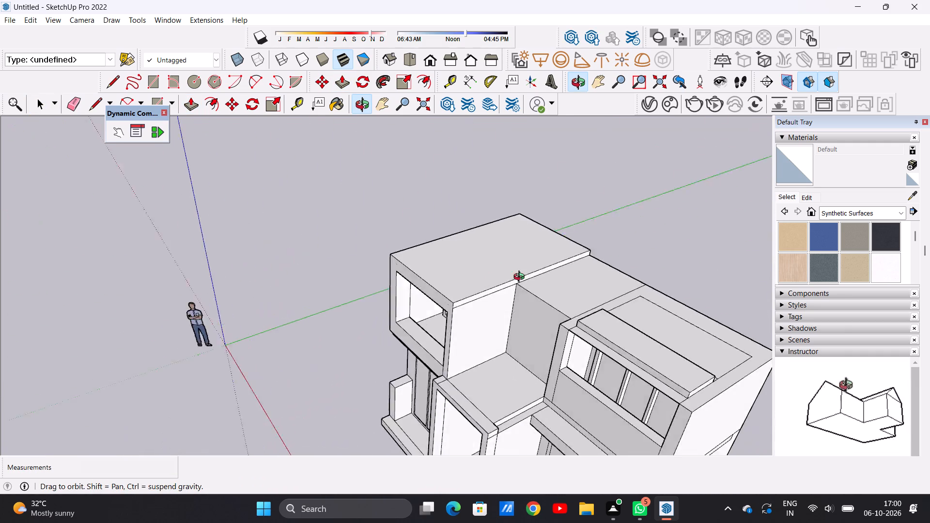
pyautogui.moveTo(521, 278); pyautogui.dragTo(572, 276, button='middle')
pyautogui.scroll(7, 432, 283)
pyautogui.scroll(-14, 433, 284)
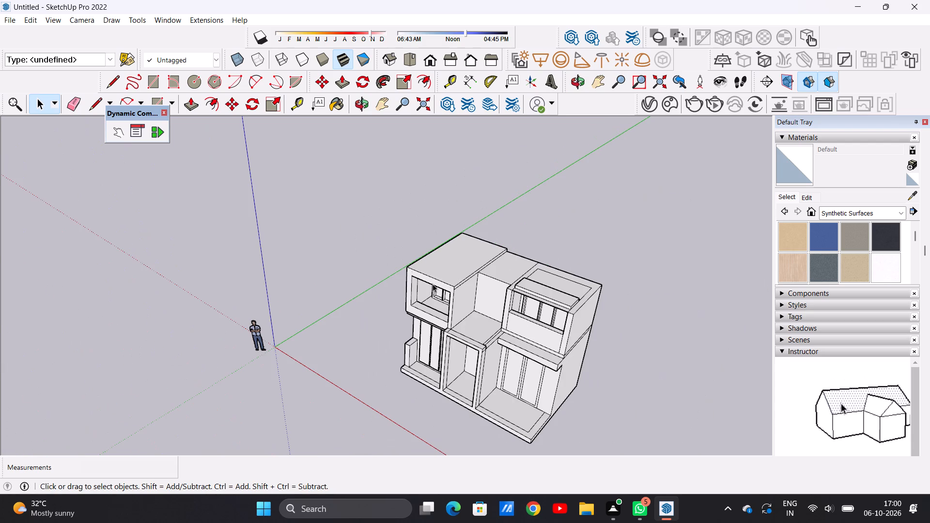
# Undo the latest modelling changes, from the shorter box's raised roof strip back through the creation of the connecting middle block.
pyautogui.hotkey('ctrl', 'z')
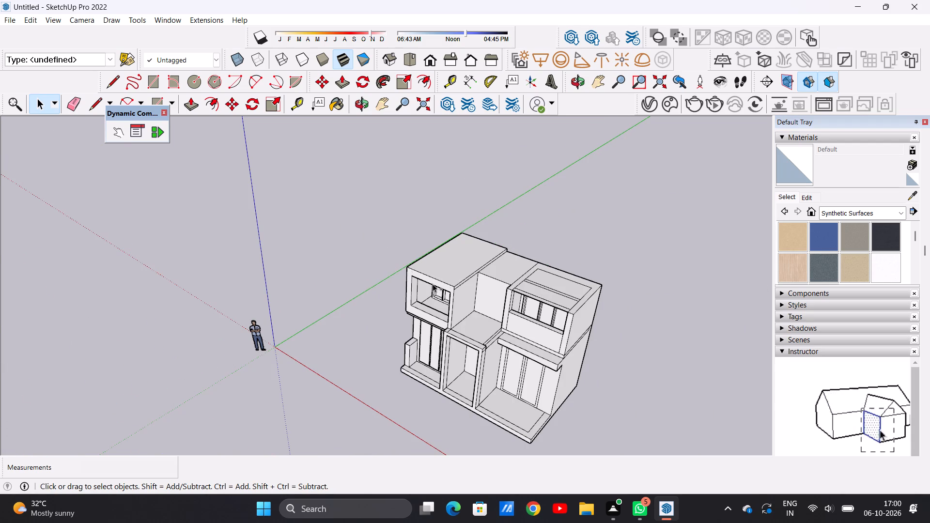
pyautogui.hotkey('ctrl', 'z')
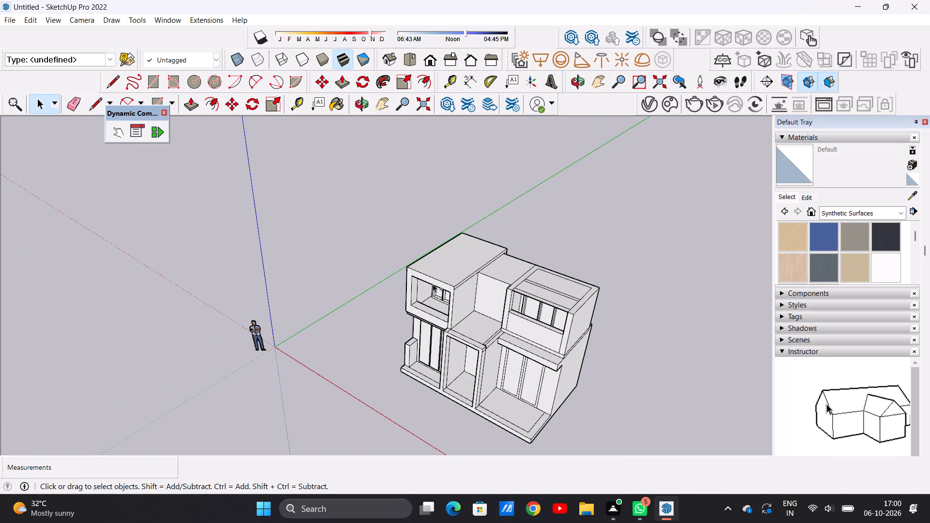
pyautogui.hotkey('ctrl', 'z')
pyautogui.hotkey('ctrl', 'z')
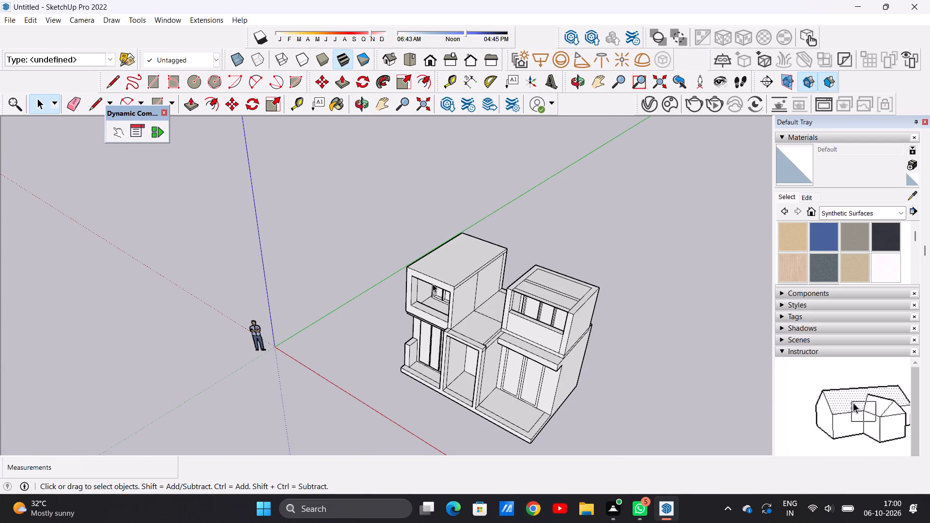
# Undo the latest modelling changes back through the depth given to the rear window's frame and bars in the taller box.
pyautogui.hotkey('ctrl', 'z')
pyautogui.hotkey('ctrl', 'z')
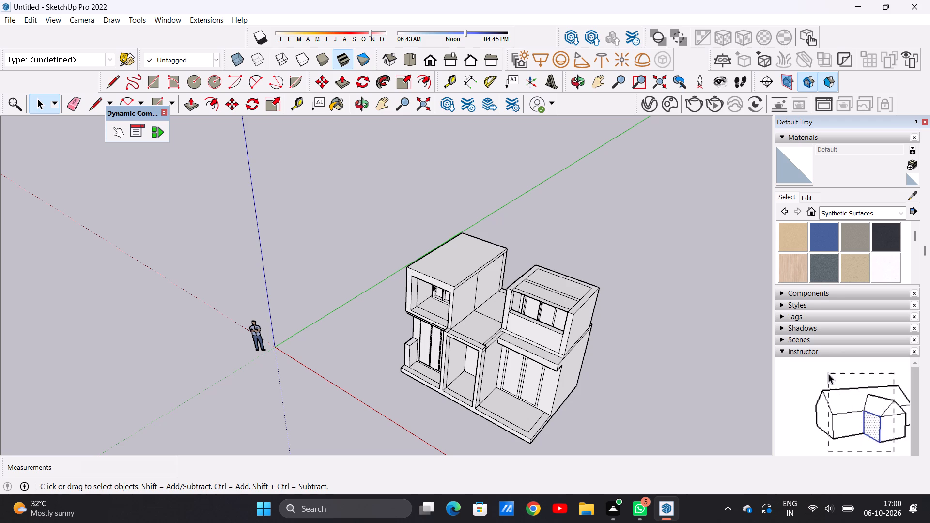
pyautogui.scroll(15, 545, 313)
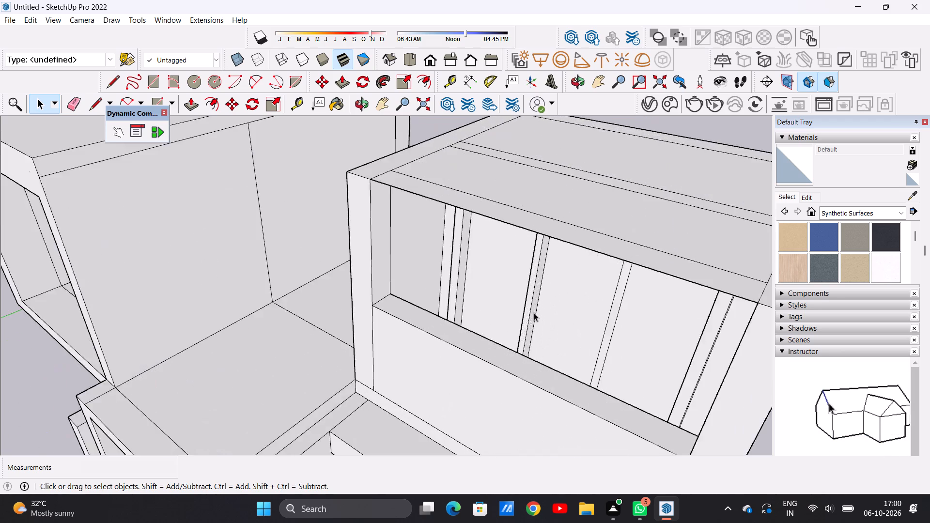
pyautogui.scroll(8, 534, 313)
pyautogui.moveTo(521, 315); pyautogui.dragTo(572, 296, button='middle')
pyautogui.scroll(-10, 447, 338)
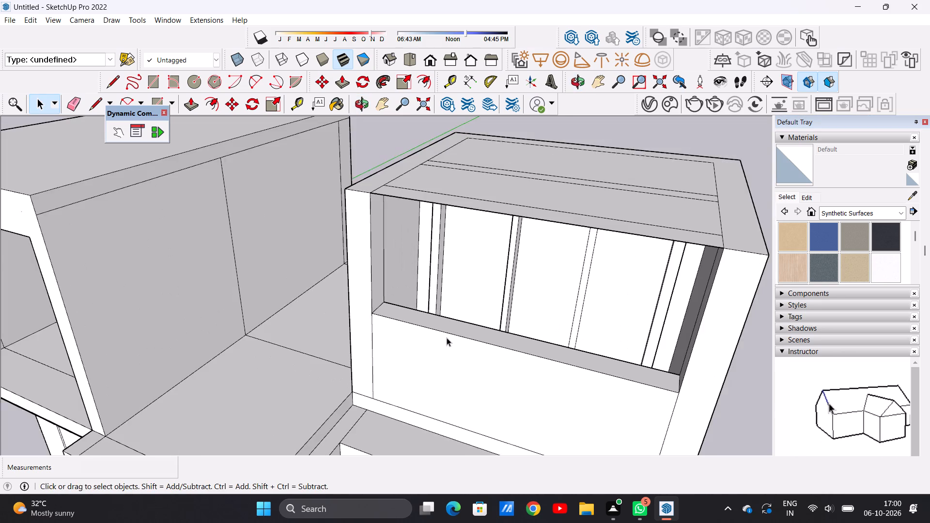
pyautogui.scroll(-6, 447, 338)
pyautogui.moveTo(447, 338); pyautogui.dragTo(470, 322, button='middle')
pyautogui.scroll(3, 498, 300)
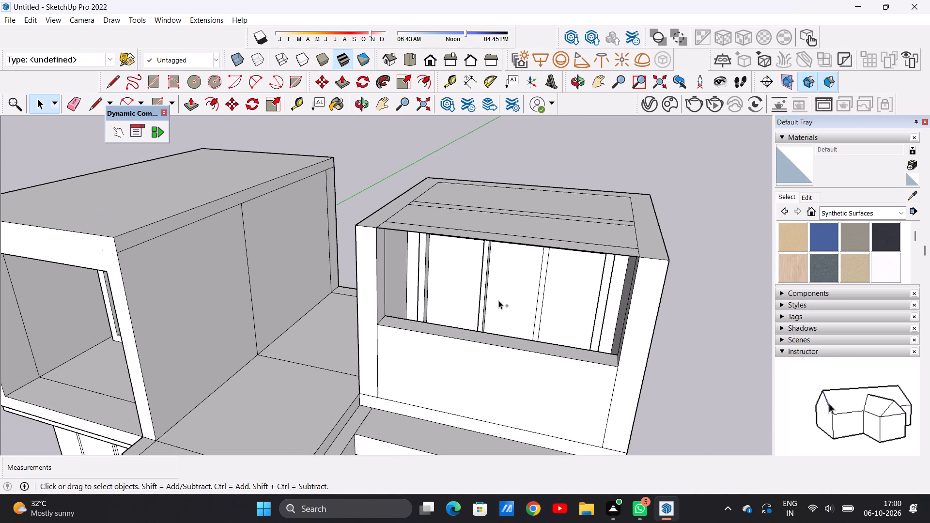
pyautogui.hotkey('ctrl', 'z')
pyautogui.hotkey('ctrl', 'z')
pyautogui.scroll(-6, 498, 300)
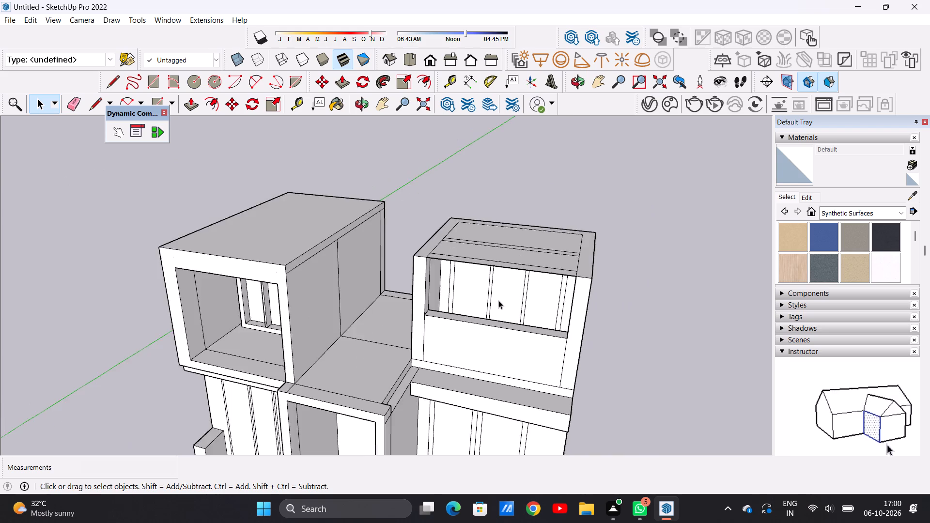
pyautogui.scroll(-5, 498, 300)
pyautogui.scroll(5, 370, 311)
pyautogui.hotkey('ctrl', 'z')
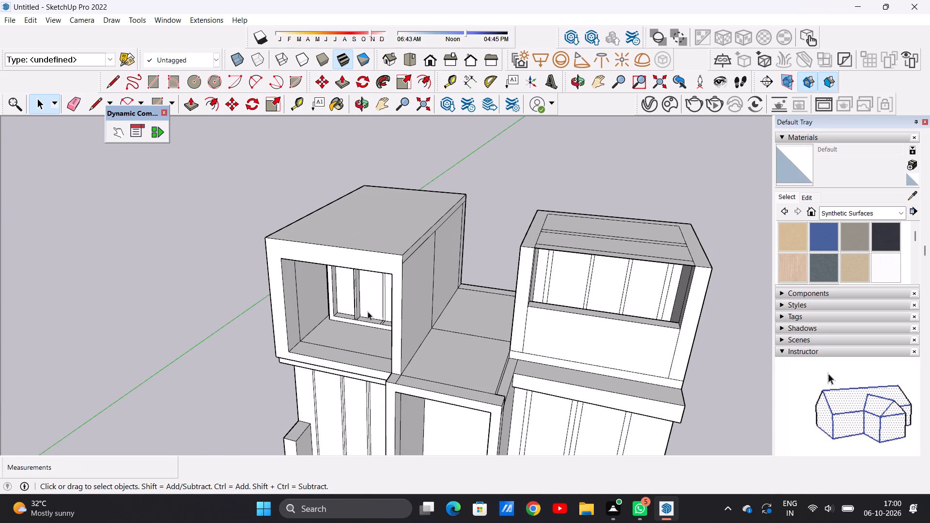
pyautogui.hotkey('ctrl', 'z')
pyautogui.hotkey('ctrl', 'z')
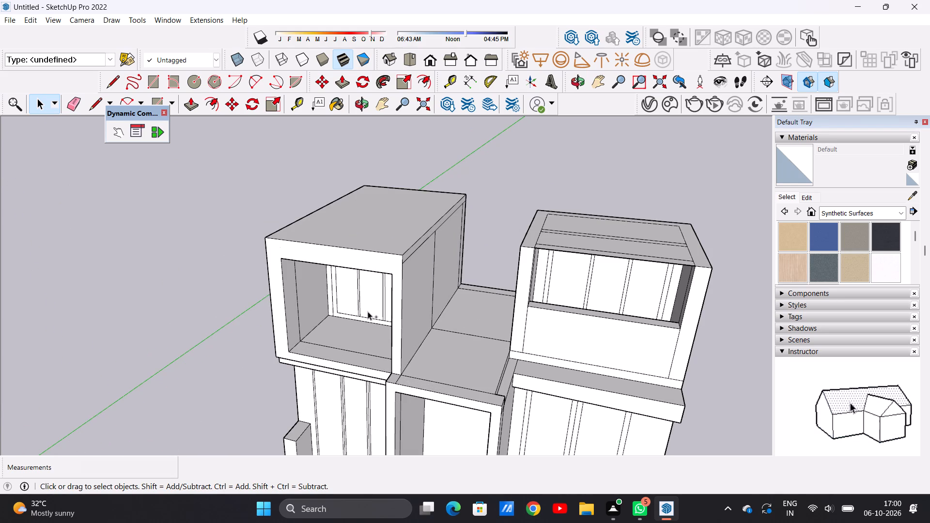
# Undo the window outline and pane divisions drawn on the taller box's rear wall.
pyautogui.hotkey('ctrl', 'z')
pyautogui.hotkey('ctrl', 'z')
pyautogui.hotkey('ctrl', 'z')
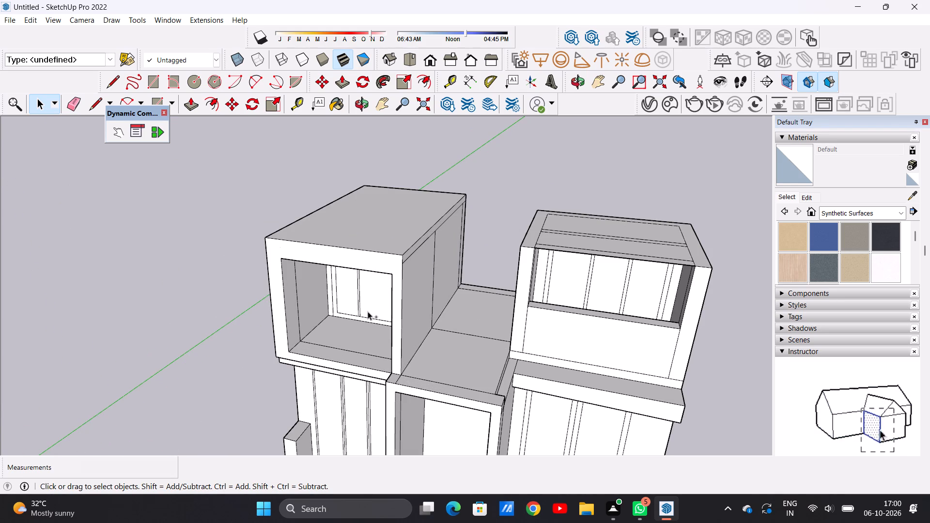
pyautogui.hotkey('ctrl', 'z')
pyautogui.hotkey('ctrl', 'z')
pyautogui.hotkey('ctrl', 'z')
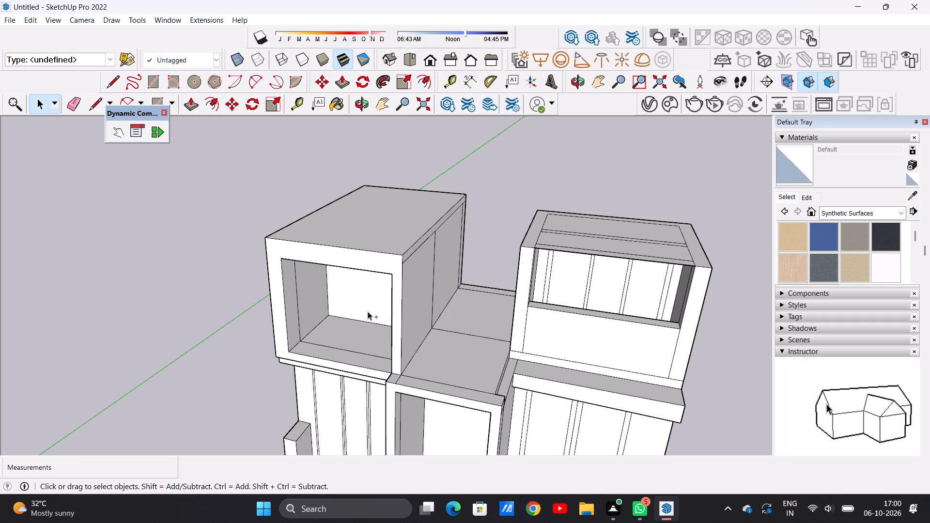
# Undo the taller box's rear wall face and the removal of the short edges at its front frame's upper corners.
pyautogui.hotkey('ctrl', 'z')
pyautogui.hotkey('ctrl', 'z')
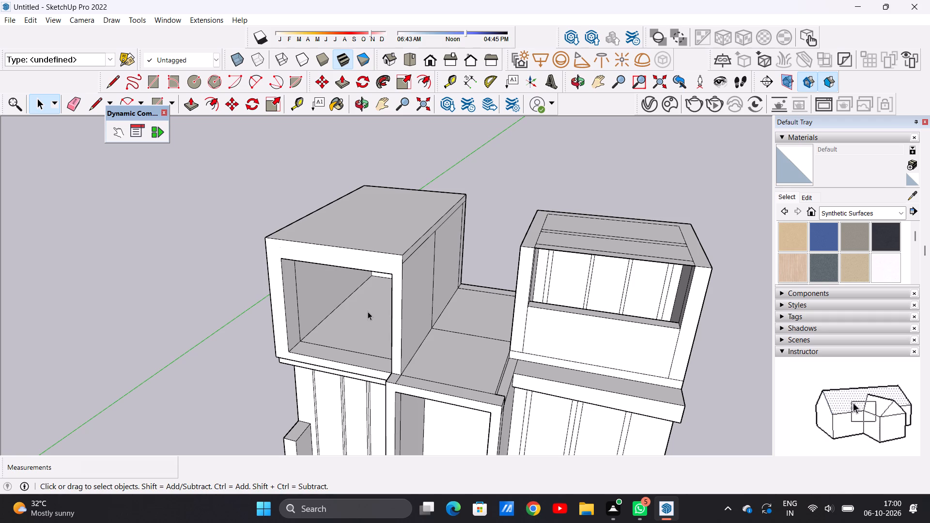
pyautogui.hotkey('ctrl', 'z')
pyautogui.hotkey('ctrl', 'z')
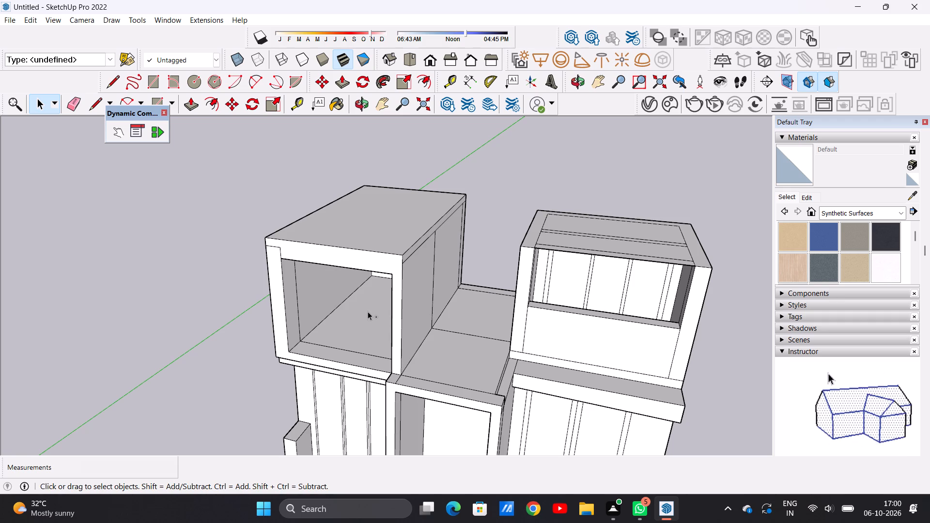
pyautogui.hotkey('ctrl', 'z')
pyautogui.hotkey('ctrl', 'z')
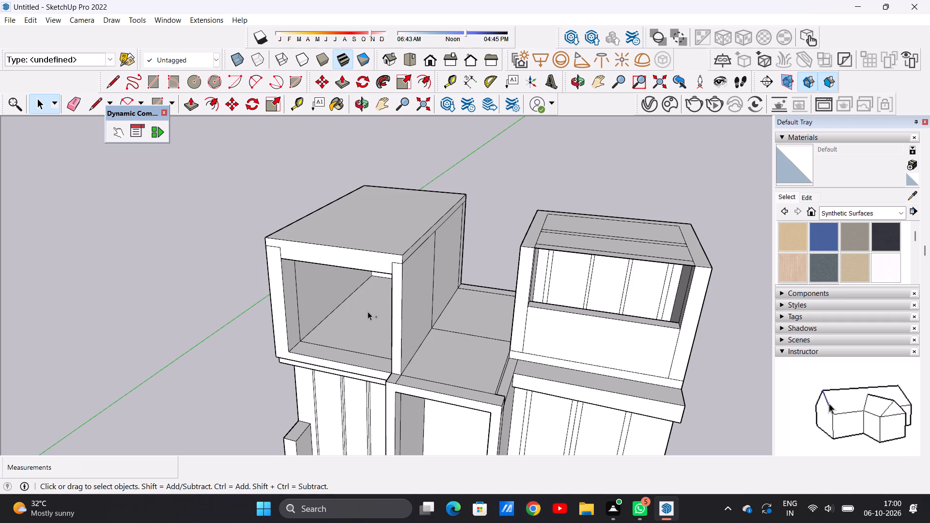
# Examine the taller box's inner side wall and the roof surface in the gap between the two upper-floor boxes.
pyautogui.press('z')
pyautogui.scroll(2, 441, 273)
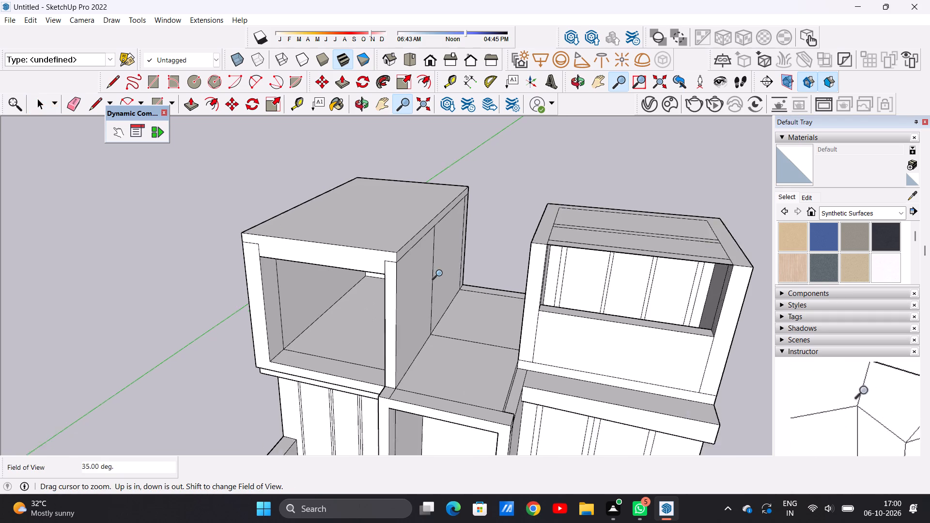
pyautogui.scroll(4, 441, 273)
pyautogui.moveTo(441, 273); pyautogui.dragTo(397, 295, button='middle')
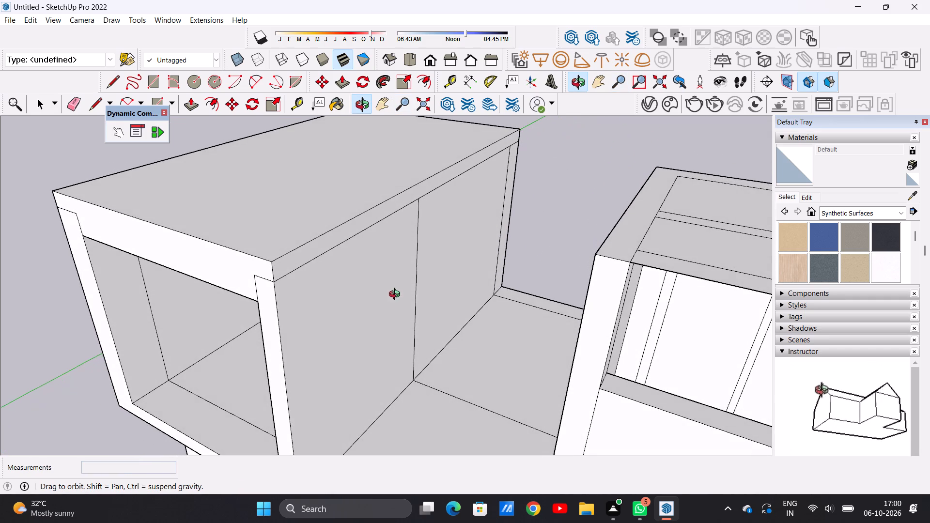
pyautogui.moveTo(397, 295); pyautogui.dragTo(398, 295, button='middle')
pyautogui.scroll(-4, 400, 295)
pyautogui.moveTo(412, 295); pyautogui.dragTo(518, 272, button='middle')
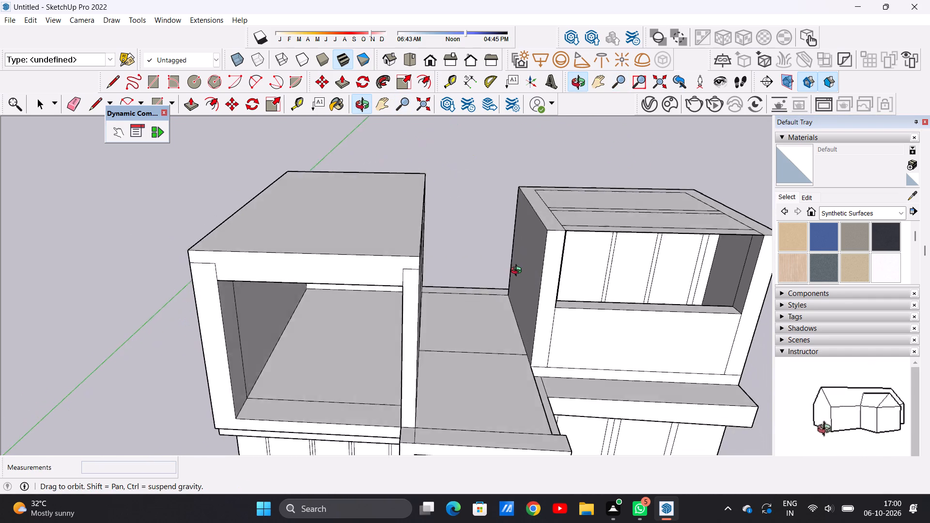
pyautogui.moveTo(518, 272); pyautogui.dragTo(372, 291, button='middle')
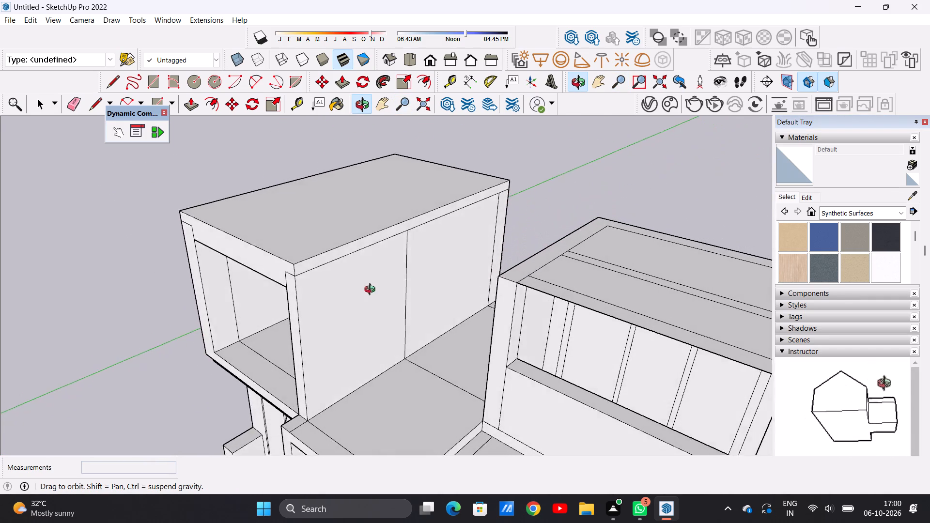
pyautogui.moveTo(372, 291); pyautogui.dragTo(446, 294, button='middle')
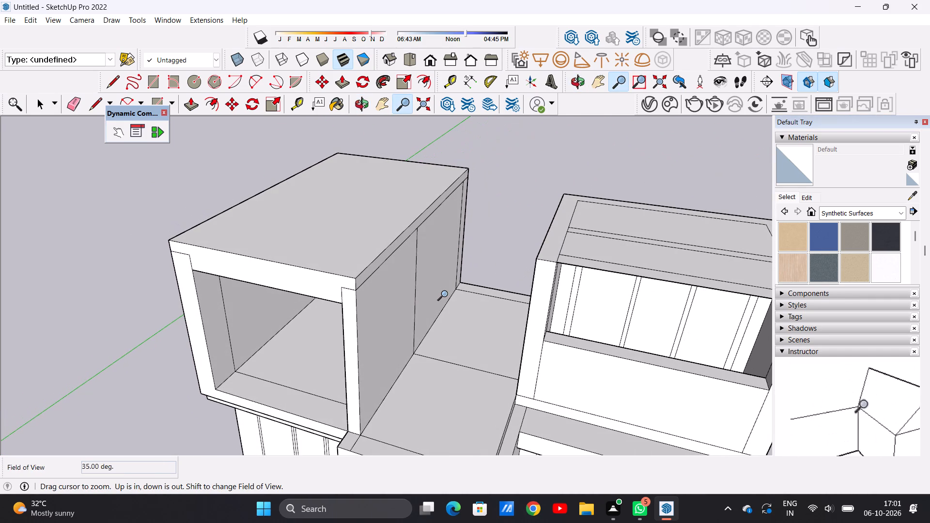
pyautogui.scroll(-4, 411, 313)
pyautogui.press('space')
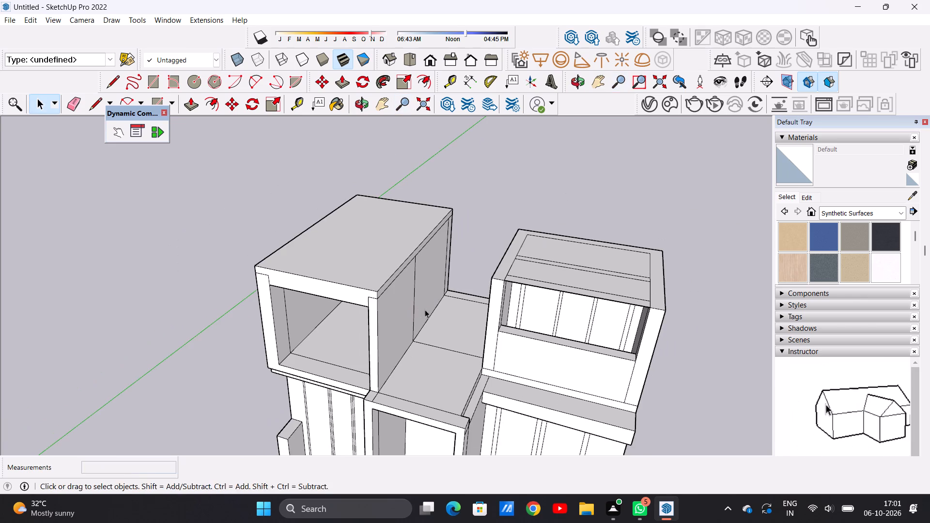
pyautogui.moveTo(426, 311); pyautogui.dragTo(486, 310, button='middle')
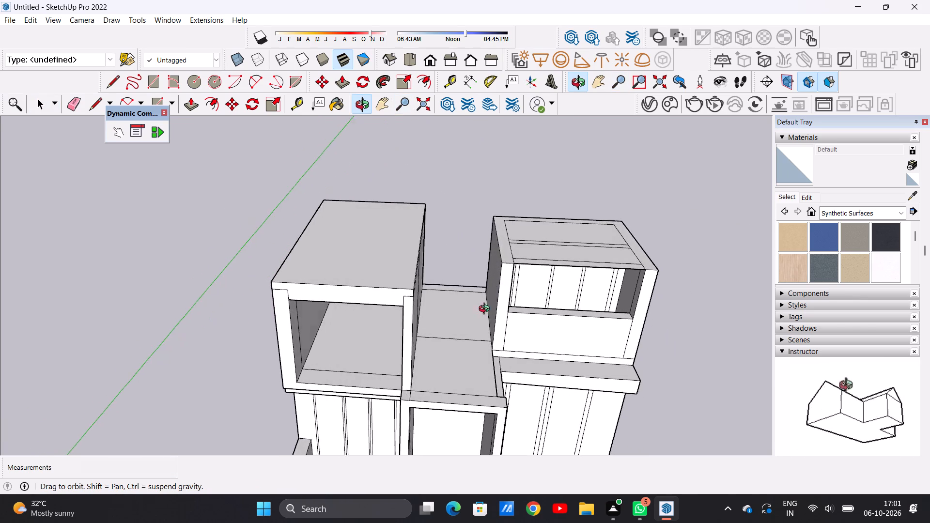
pyautogui.moveTo(486, 310); pyautogui.dragTo(449, 335, button='middle')
pyautogui.scroll(4, 459, 323)
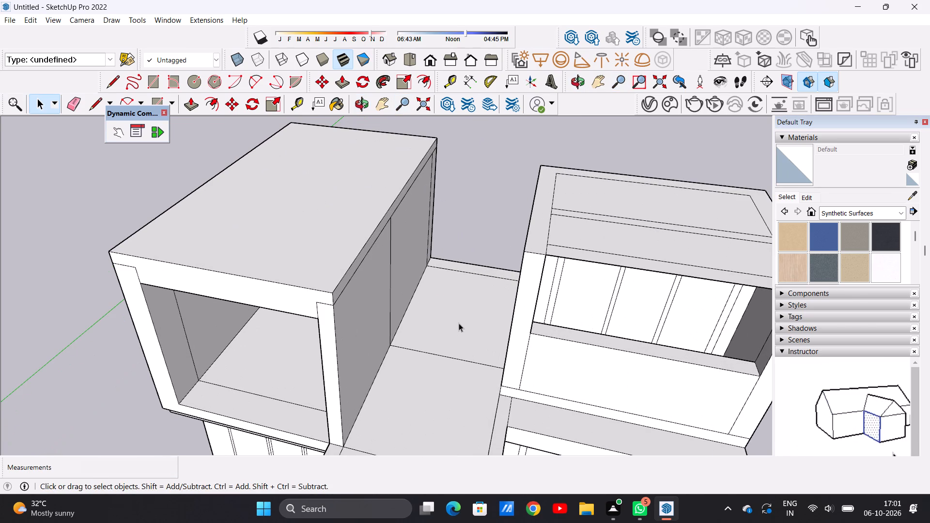
pyautogui.scroll(7, 388, 217)
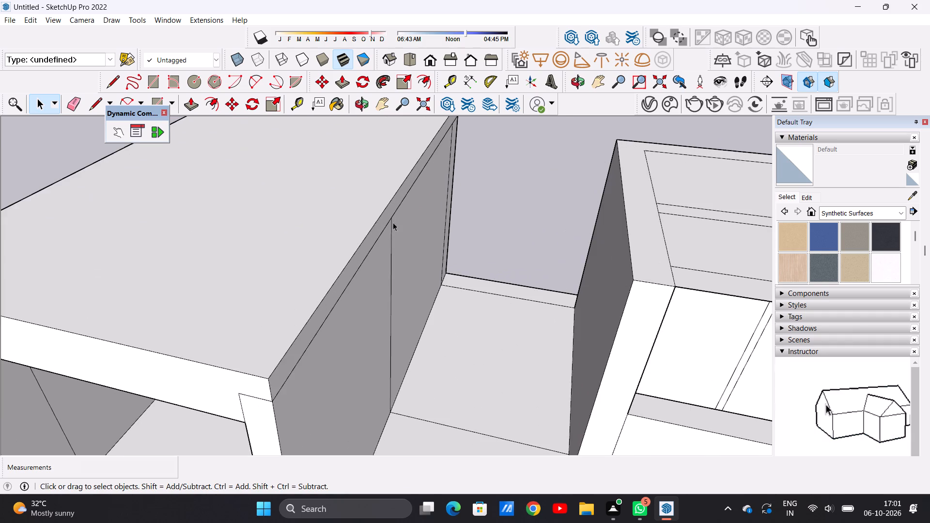
pyautogui.scroll(3, 393, 222)
pyautogui.scroll(-17, 367, 251)
pyautogui.scroll(7, 374, 292)
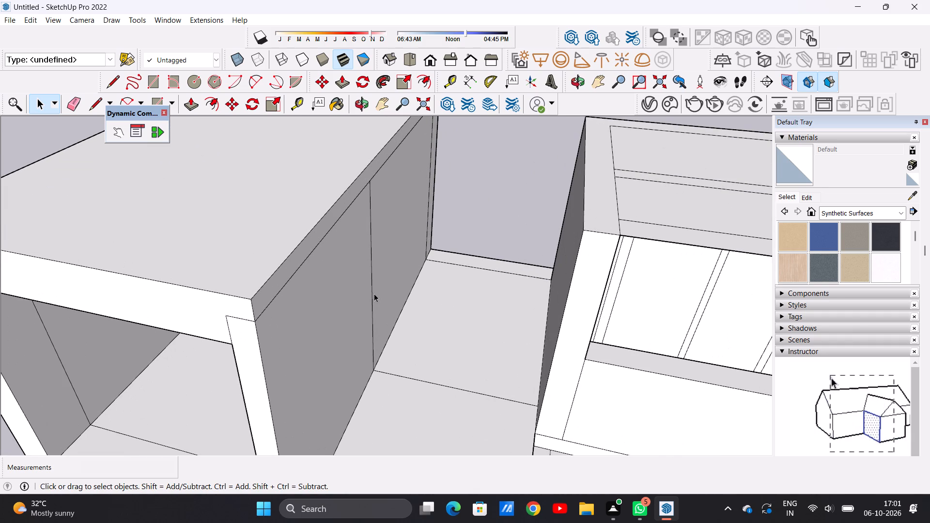
pyautogui.scroll(-11, 359, 323)
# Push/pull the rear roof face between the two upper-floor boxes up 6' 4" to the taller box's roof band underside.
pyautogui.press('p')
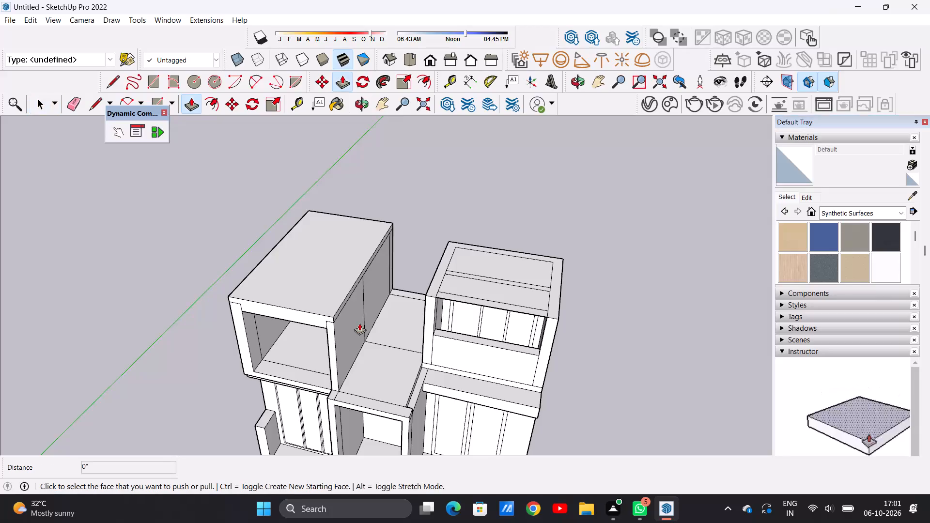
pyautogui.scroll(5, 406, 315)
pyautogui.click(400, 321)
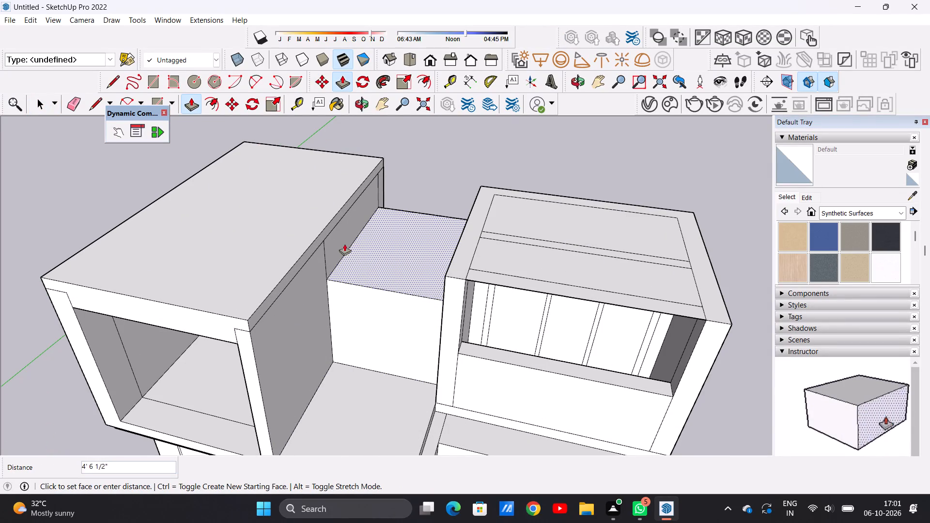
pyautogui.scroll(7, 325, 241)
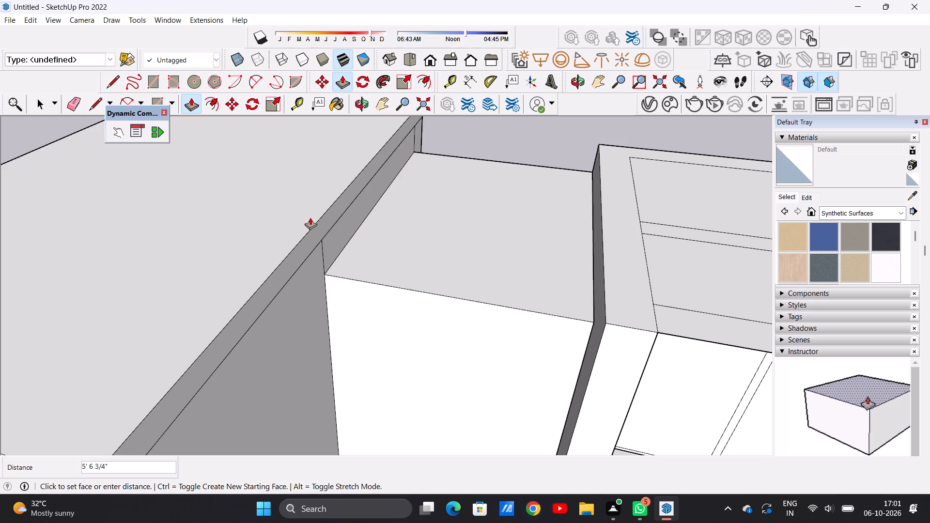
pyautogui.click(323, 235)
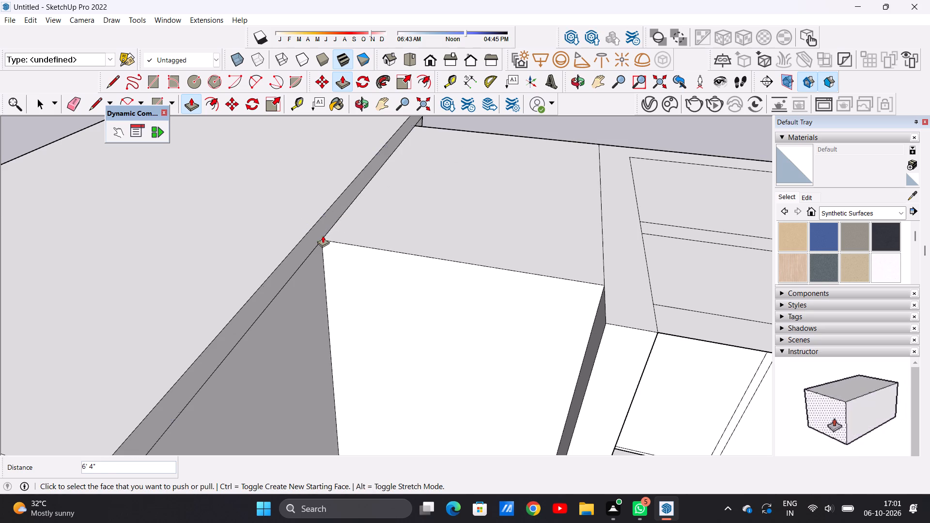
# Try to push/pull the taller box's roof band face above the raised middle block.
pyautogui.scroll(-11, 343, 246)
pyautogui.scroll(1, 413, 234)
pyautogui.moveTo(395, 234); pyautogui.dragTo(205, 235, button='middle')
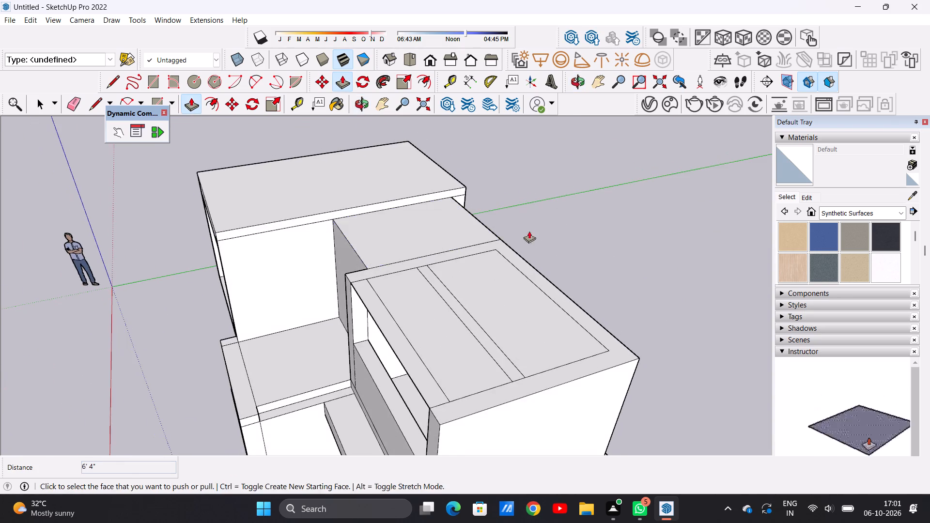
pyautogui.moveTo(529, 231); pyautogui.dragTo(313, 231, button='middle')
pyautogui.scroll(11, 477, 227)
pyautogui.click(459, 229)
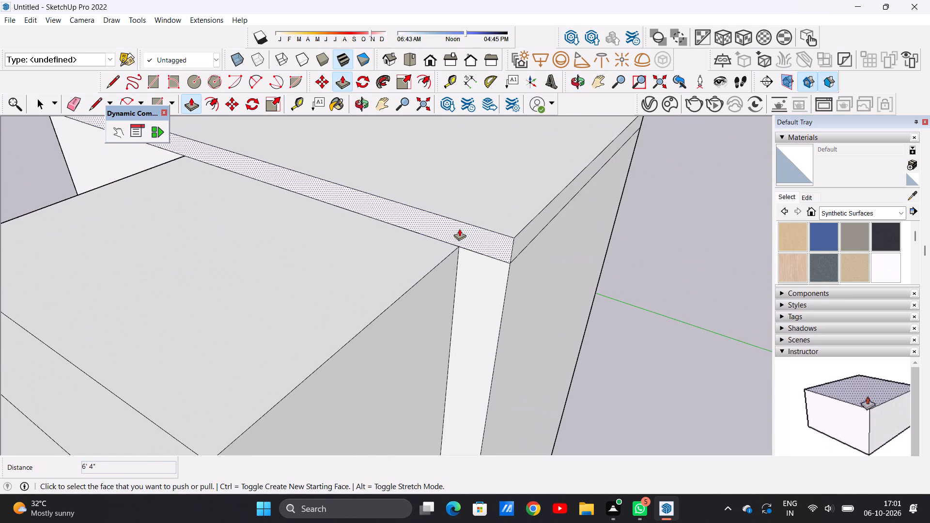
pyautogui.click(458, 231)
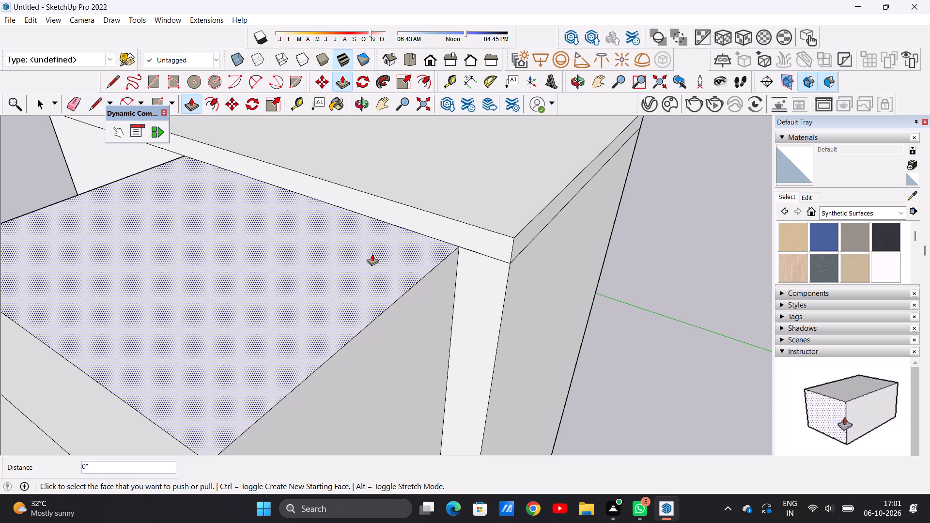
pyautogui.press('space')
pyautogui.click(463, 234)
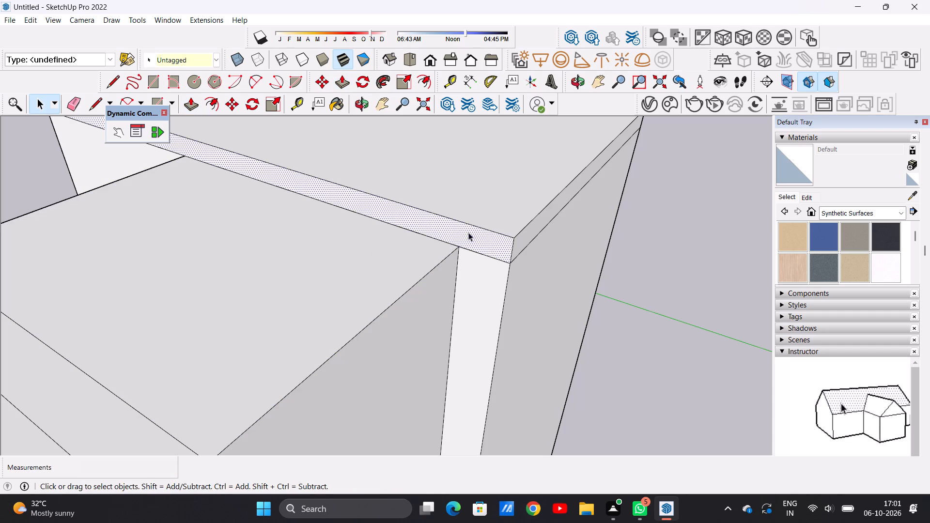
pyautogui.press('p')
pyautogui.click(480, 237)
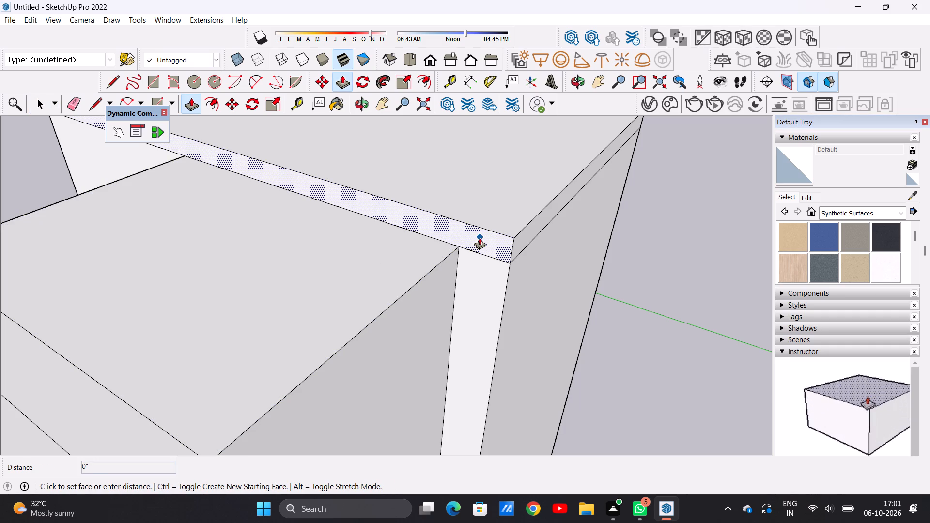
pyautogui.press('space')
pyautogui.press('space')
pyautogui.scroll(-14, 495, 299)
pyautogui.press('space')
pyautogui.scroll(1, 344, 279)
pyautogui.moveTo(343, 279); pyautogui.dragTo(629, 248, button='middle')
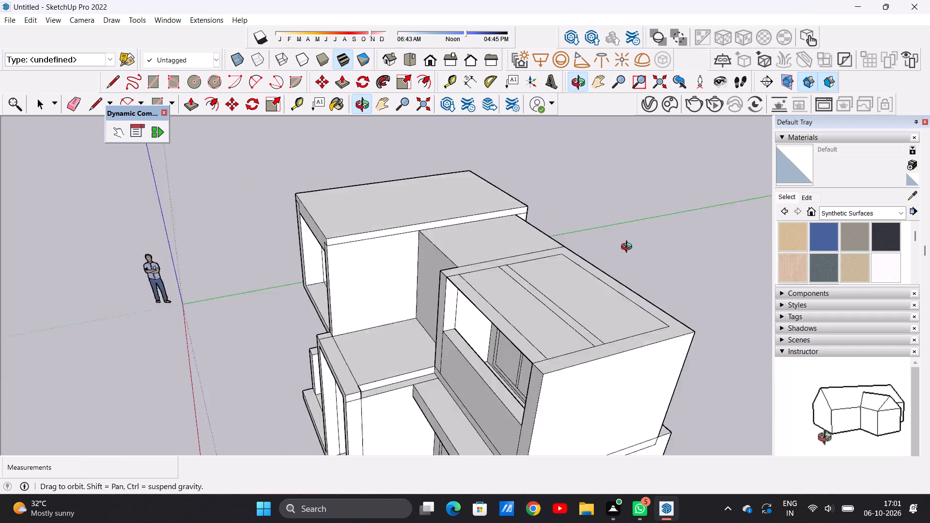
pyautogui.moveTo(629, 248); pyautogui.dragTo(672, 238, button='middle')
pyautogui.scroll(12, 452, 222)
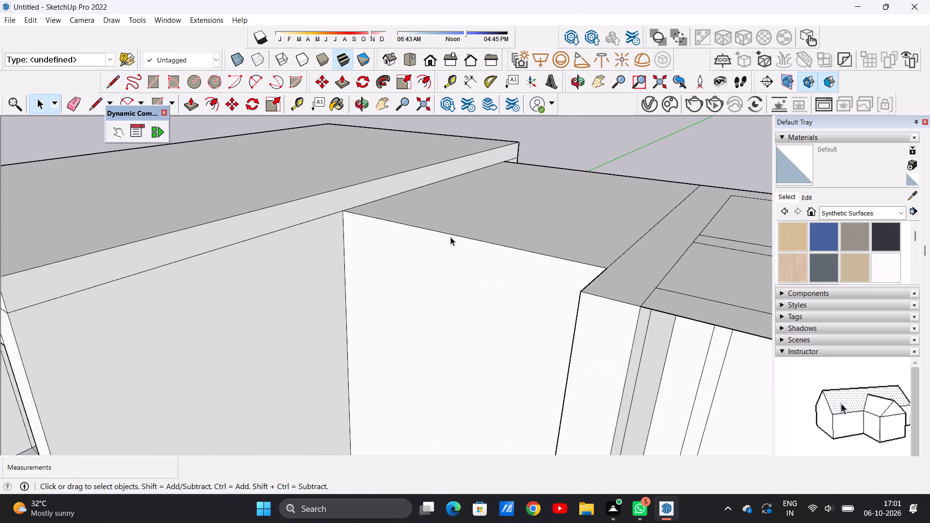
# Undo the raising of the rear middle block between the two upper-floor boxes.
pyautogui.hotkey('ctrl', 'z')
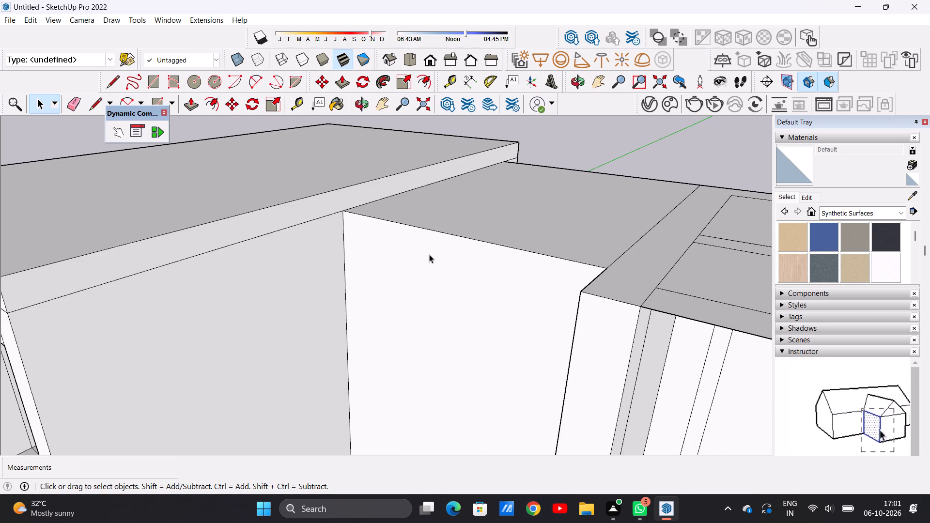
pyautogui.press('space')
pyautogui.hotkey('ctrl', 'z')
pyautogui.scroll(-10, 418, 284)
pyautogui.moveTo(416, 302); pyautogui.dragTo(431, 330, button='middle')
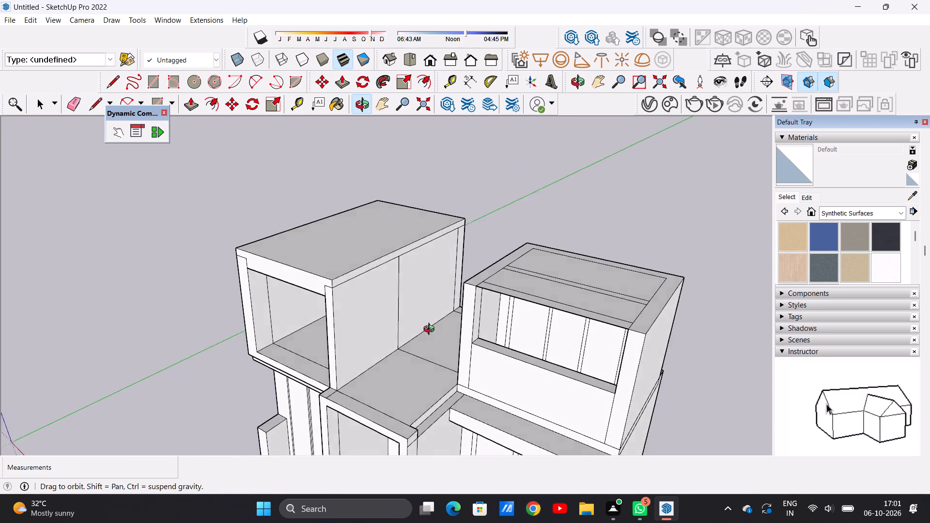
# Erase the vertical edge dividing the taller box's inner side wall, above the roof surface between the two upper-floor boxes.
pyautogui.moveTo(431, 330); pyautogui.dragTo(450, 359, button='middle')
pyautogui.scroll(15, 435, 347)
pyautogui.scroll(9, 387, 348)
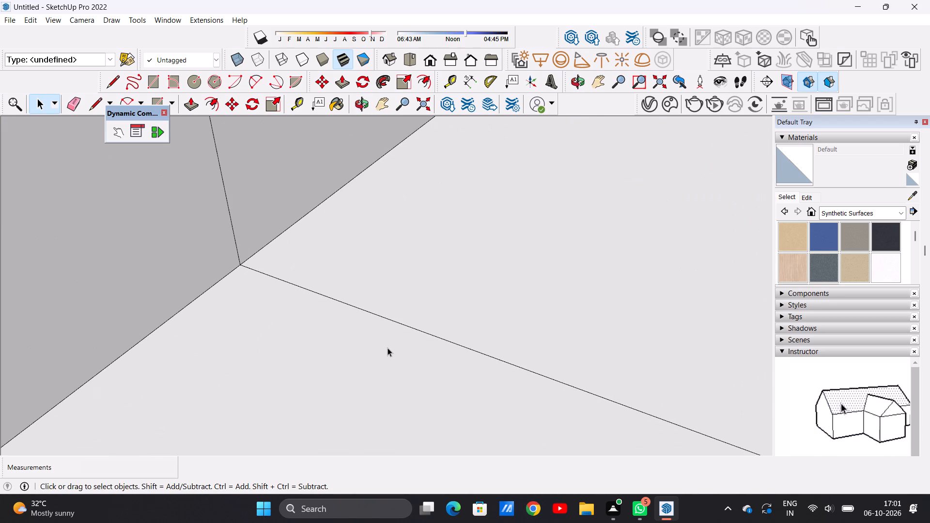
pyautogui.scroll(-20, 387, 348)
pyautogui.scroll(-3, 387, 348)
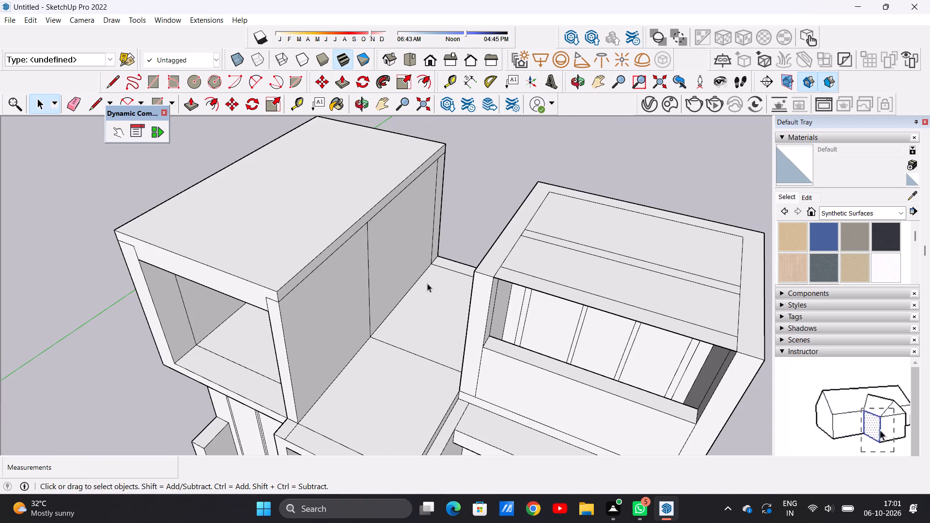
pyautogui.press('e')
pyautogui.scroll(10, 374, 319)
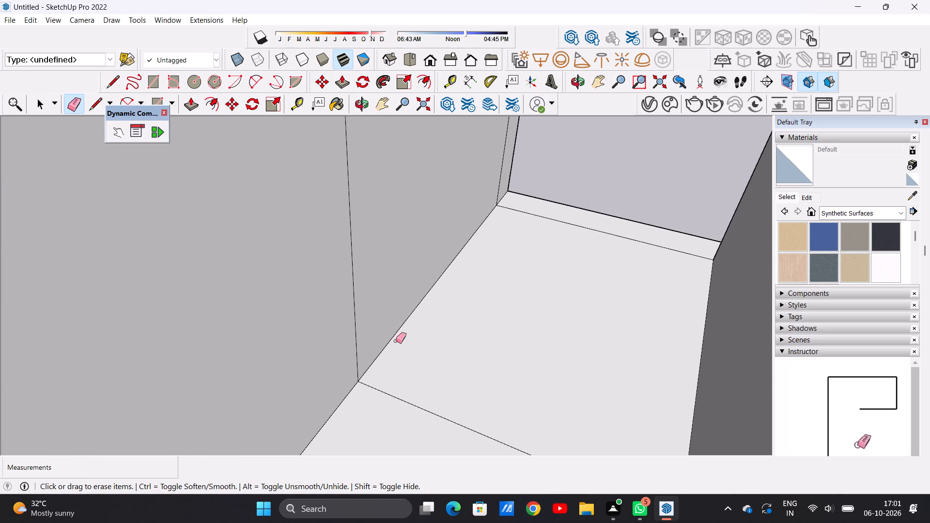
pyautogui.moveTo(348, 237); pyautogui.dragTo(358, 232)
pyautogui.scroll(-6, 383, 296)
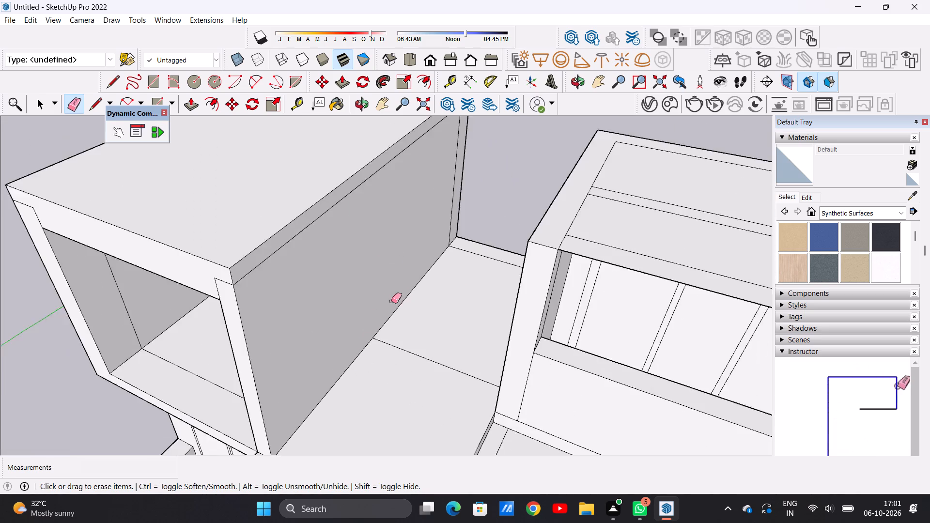
# Examine the gap between the two upper-floor boxes and the seam between the taller box's roof band and inner side wall.
pyautogui.scroll(-15, 391, 301)
pyautogui.moveTo(394, 340); pyautogui.dragTo(475, 202, button='middle')
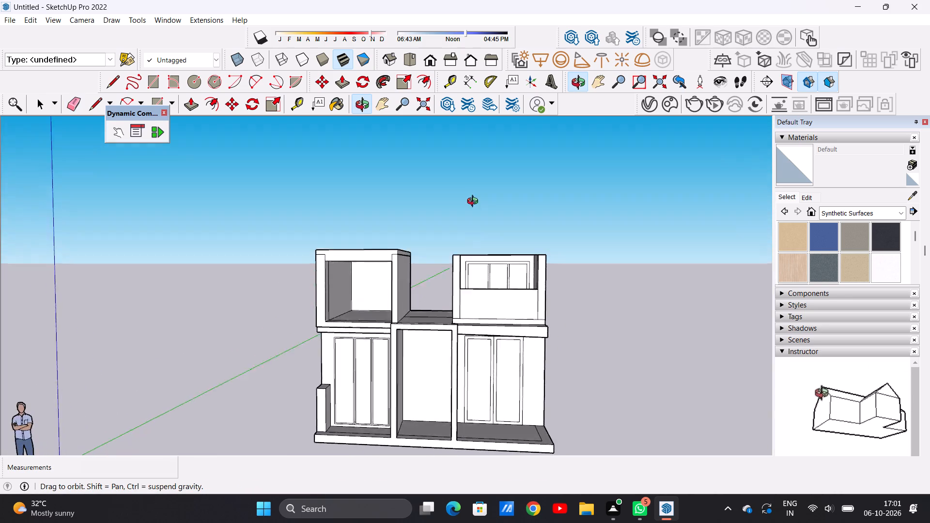
pyautogui.moveTo(475, 202); pyautogui.dragTo(509, 331, button='middle')
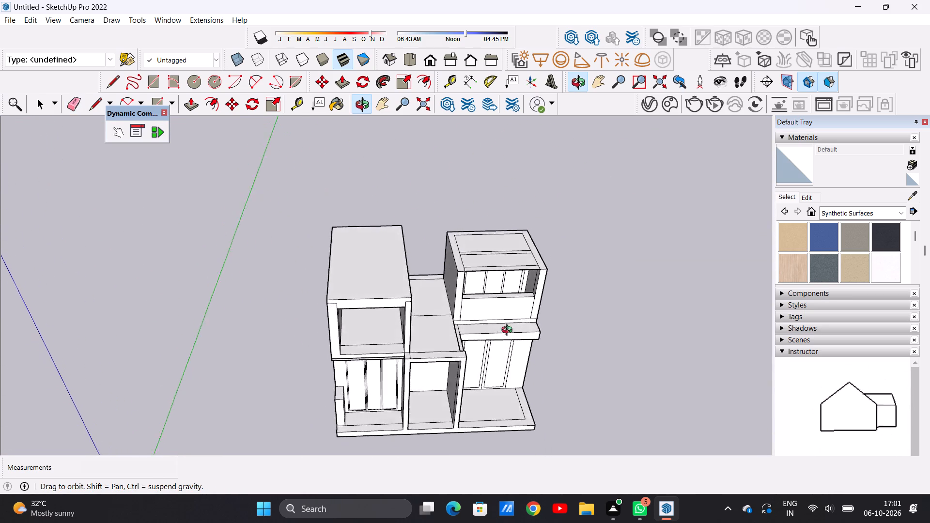
pyautogui.moveTo(509, 331); pyautogui.dragTo(471, 350, button='middle')
pyautogui.scroll(-1, 470, 351)
pyautogui.scroll(14, 433, 298)
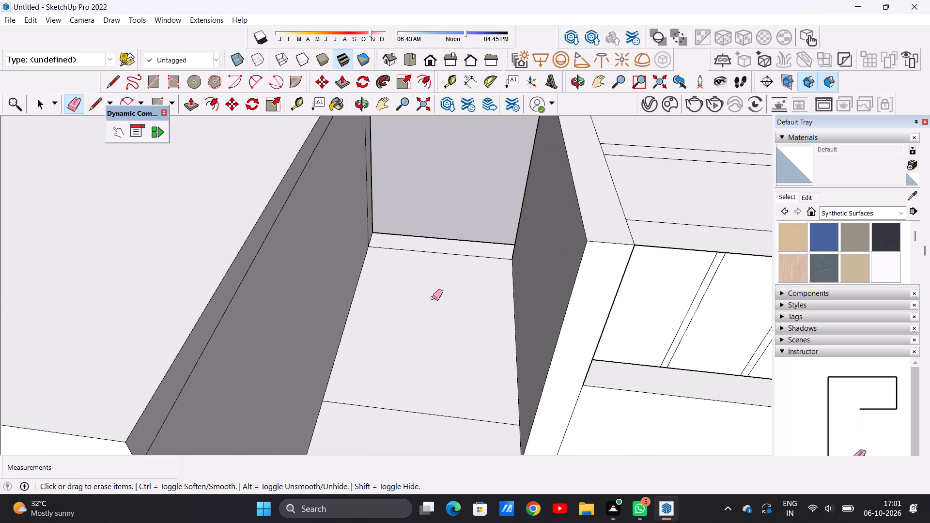
pyautogui.scroll(20, 217, 297)
pyautogui.scroll(5, 217, 297)
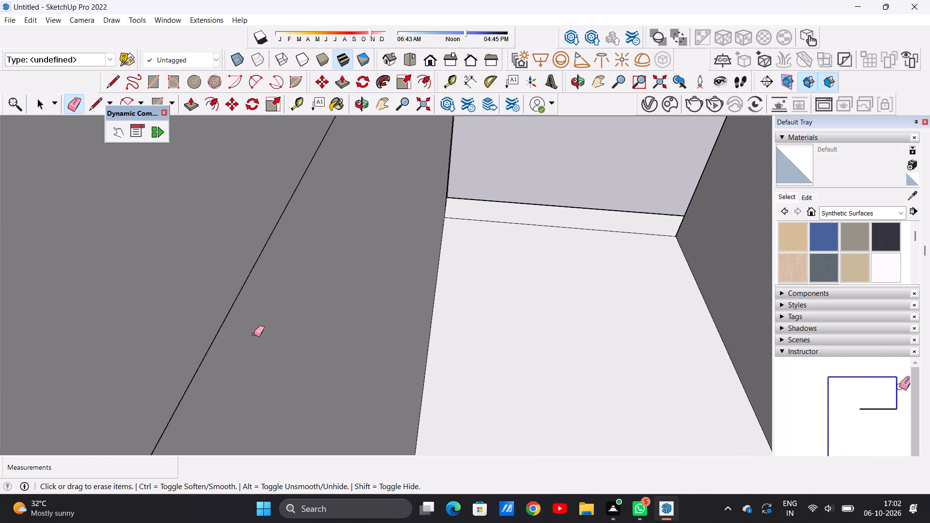
pyautogui.scroll(6, 254, 334)
pyautogui.scroll(2, 211, 333)
pyautogui.scroll(-1, 211, 333)
pyautogui.scroll(4, 211, 333)
pyautogui.scroll(-11, 220, 322)
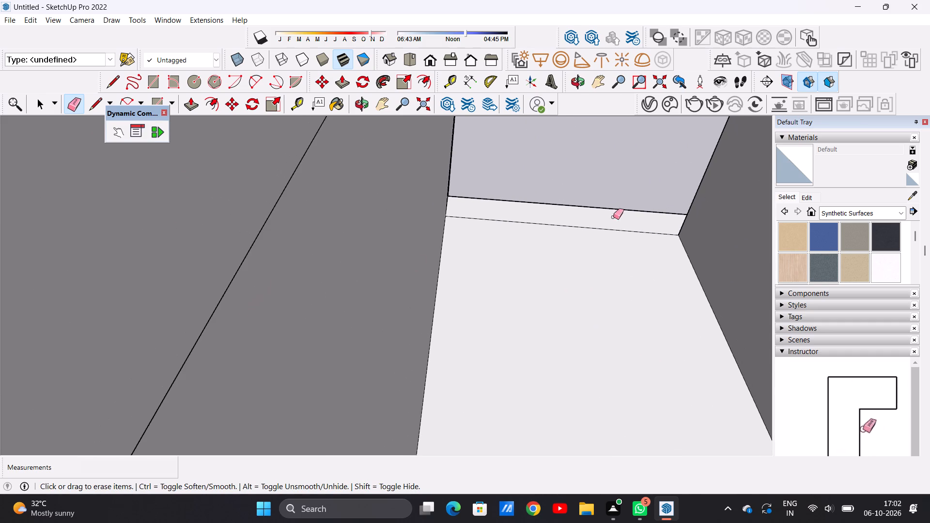
pyautogui.scroll(7, 175, 353)
pyautogui.scroll(15, 186, 355)
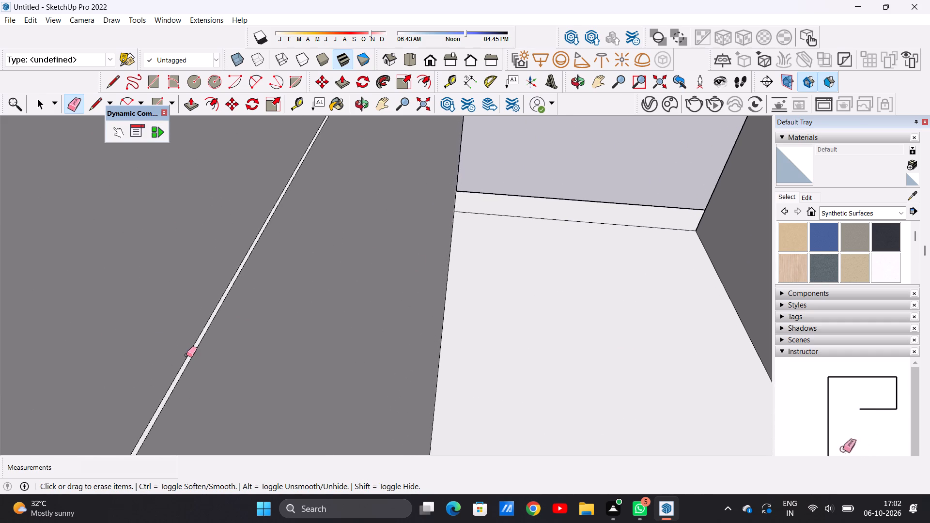
pyautogui.scroll(9, 186, 355)
pyautogui.scroll(14, 183, 365)
pyautogui.press('space')
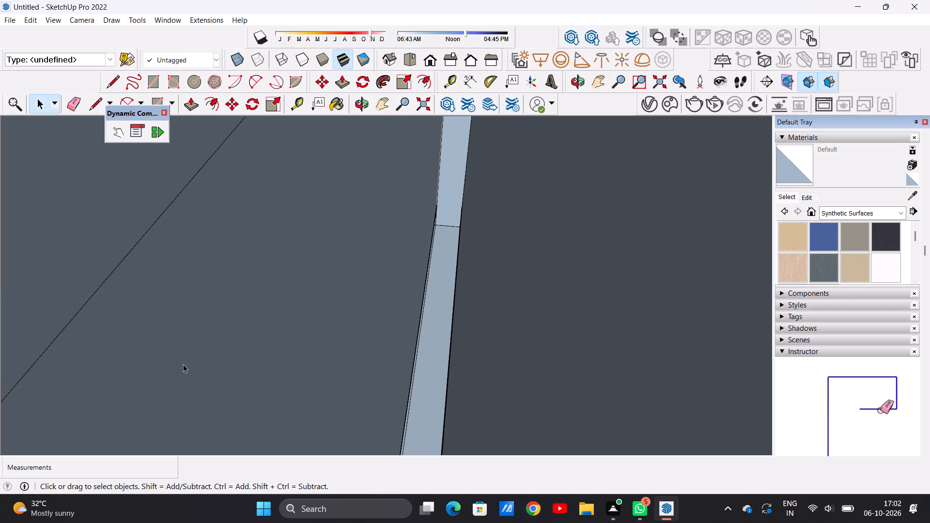
pyautogui.scroll(-20, 184, 364)
pyautogui.scroll(-20, 184, 364)
pyautogui.scroll(-14, 184, 364)
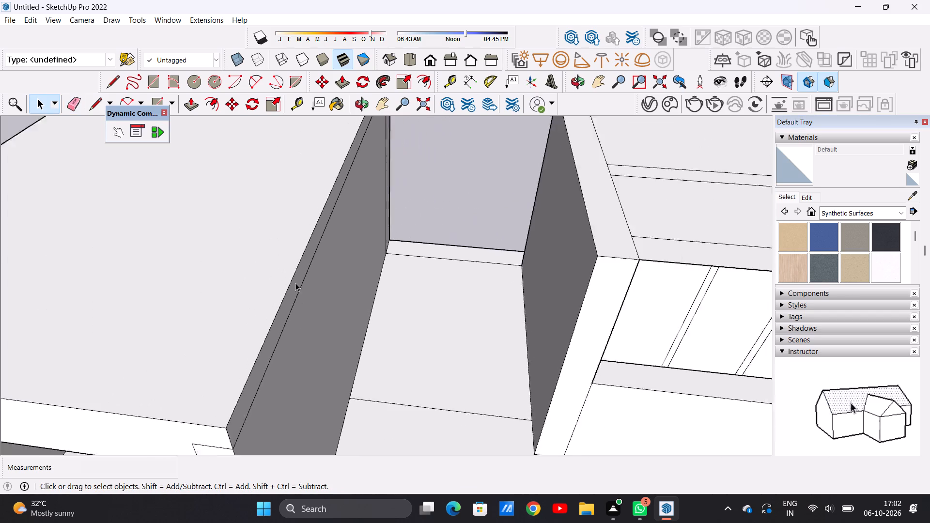
pyautogui.scroll(-11, 295, 283)
pyautogui.scroll(-1, 261, 351)
pyautogui.moveTo(261, 351); pyautogui.dragTo(262, 282, button='middle')
pyautogui.scroll(6, 263, 277)
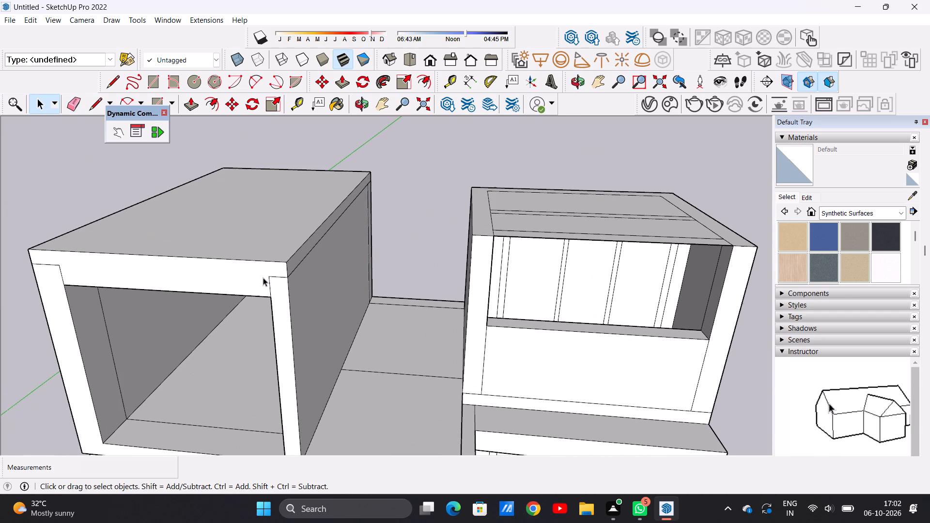
# Undo the inner wall edge erasure and the preceding changes that extended the taller box's roof slab over its side wall.
pyautogui.hotkey('ctrl', 'z')
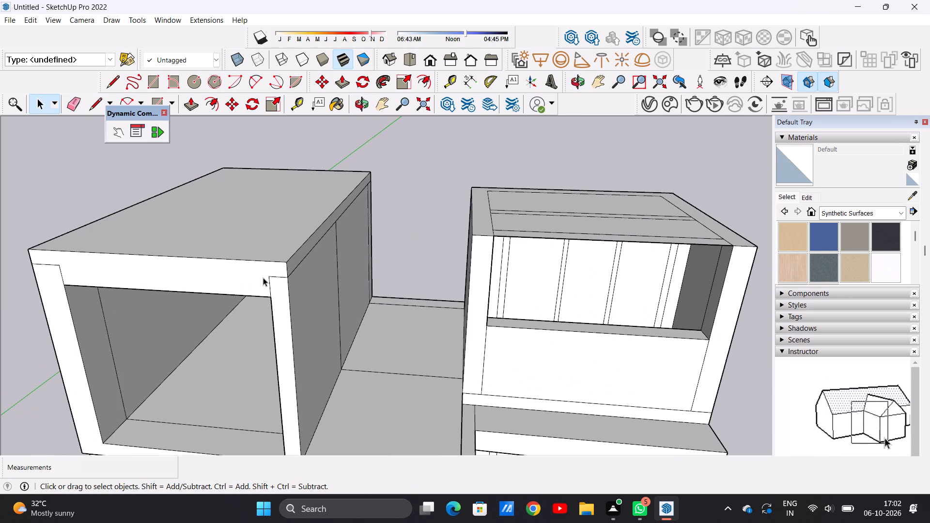
pyautogui.hotkey('ctrl', 'z')
pyautogui.hotkey('ctrl', 'z')
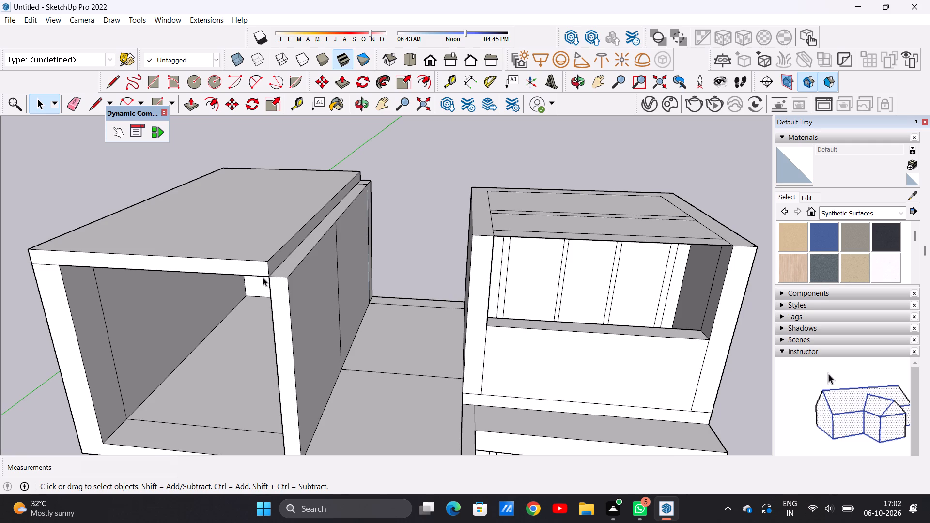
# Examine the taller box's set-back roof slab edge, the top of its side wall and the roof surface beside it.
pyautogui.scroll(16, 286, 259)
pyautogui.scroll(-1, 260, 273)
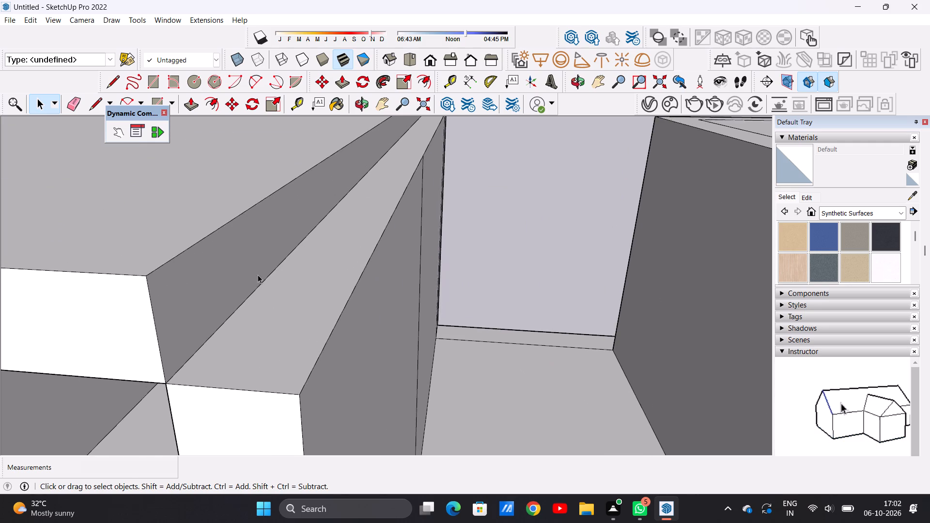
pyautogui.scroll(19, 258, 275)
pyautogui.scroll(-15, 239, 318)
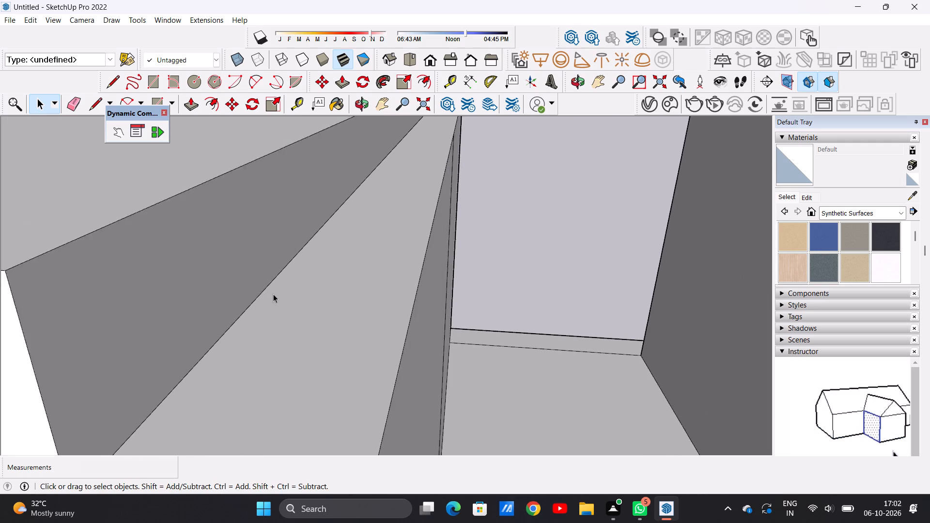
pyautogui.scroll(-20, 273, 294)
pyautogui.scroll(-11, 273, 294)
pyautogui.moveTo(273, 295); pyautogui.dragTo(351, 268, button='middle')
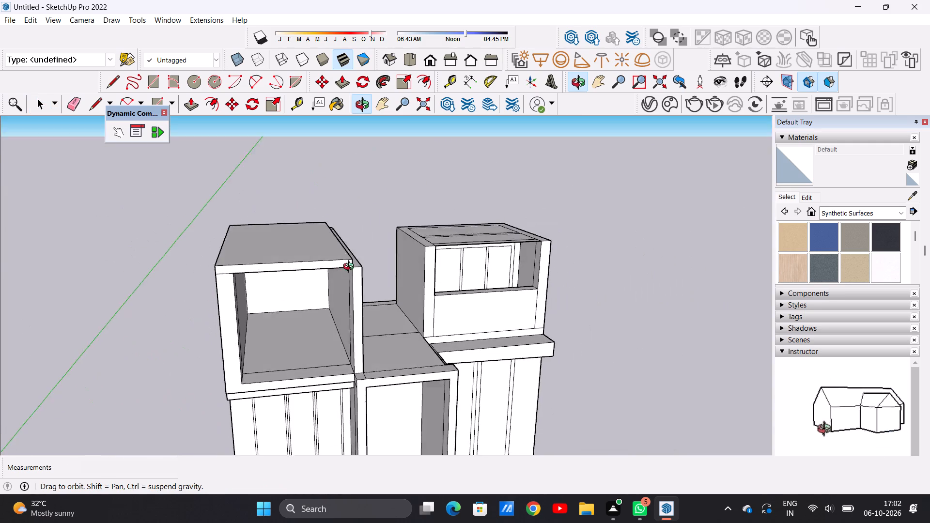
pyautogui.moveTo(351, 268); pyautogui.dragTo(305, 275, button='middle')
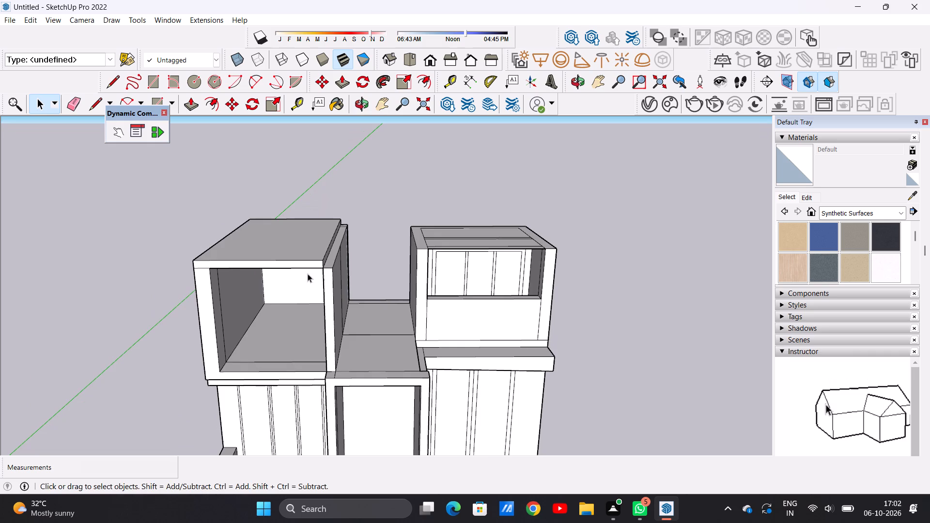
pyautogui.moveTo(335, 273); pyautogui.dragTo(335, 370, button='middle')
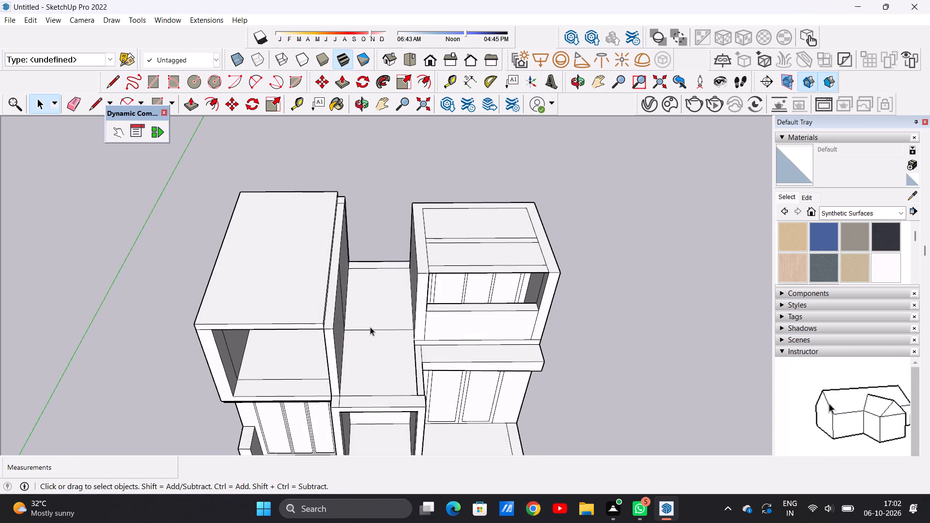
pyautogui.scroll(2, 373, 321)
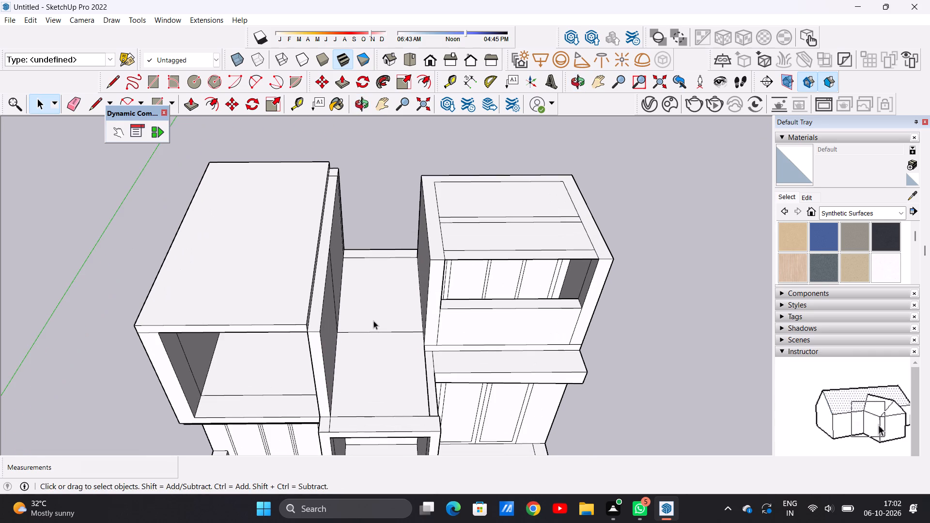
pyautogui.scroll(-9, 341, 238)
# Erase the vertical edge splitting the taller box's inner side wall facing the gap.
pyautogui.moveTo(338, 254); pyautogui.dragTo(250, 235, button='middle')
pyautogui.scroll(9, 323, 236)
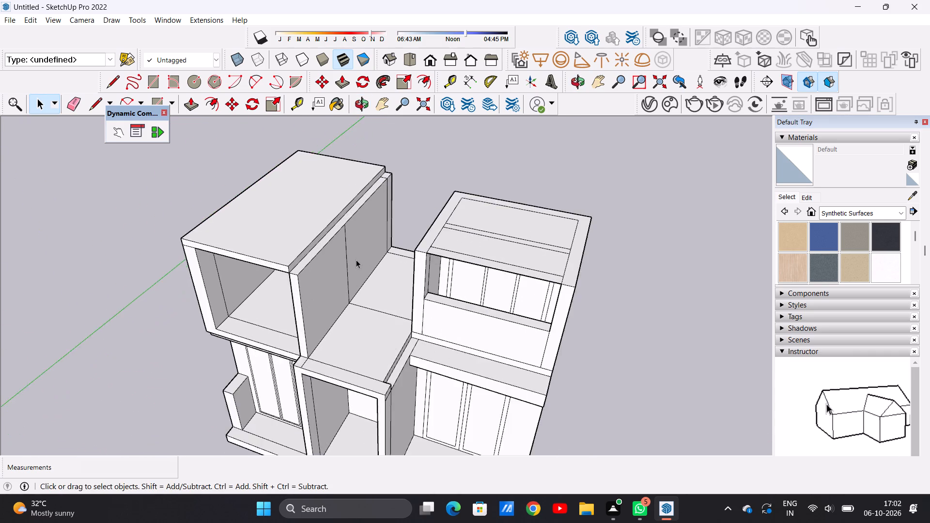
pyautogui.scroll(4, 356, 260)
pyautogui.press('e')
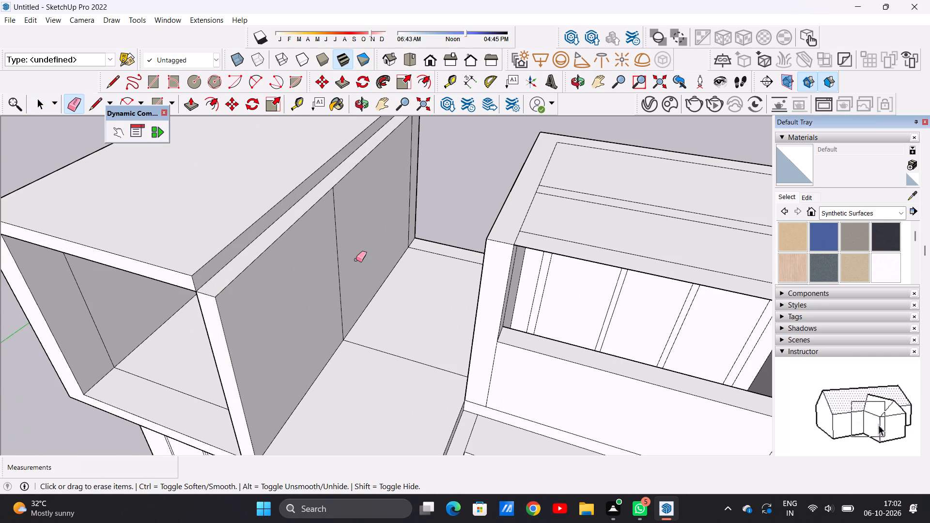
pyautogui.moveTo(340, 245); pyautogui.dragTo(329, 252)
pyautogui.scroll(-6, 352, 327)
# Push/pull the rear roof face between the two upper-floor boxes up 6' 4" to the top of the taller box's side wall.
pyautogui.moveTo(341, 357); pyautogui.dragTo(418, 302, button='middle')
pyautogui.scroll(-1, 416, 302)
pyautogui.scroll(8, 409, 307)
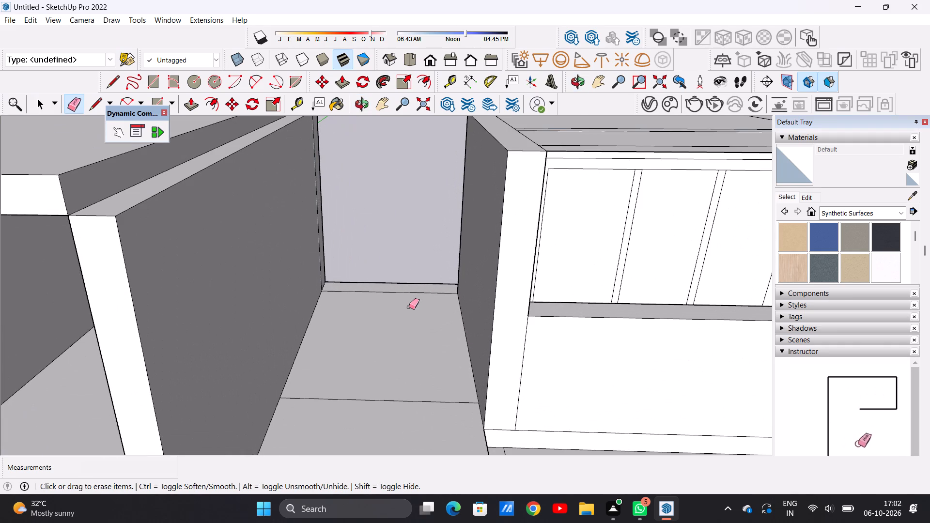
pyautogui.press('p')
pyautogui.click(402, 316)
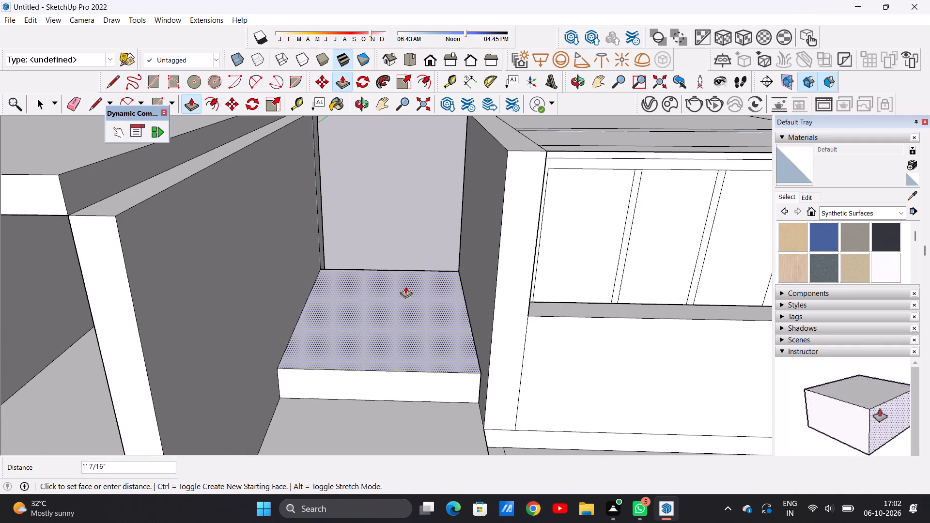
pyautogui.scroll(-8, 406, 221)
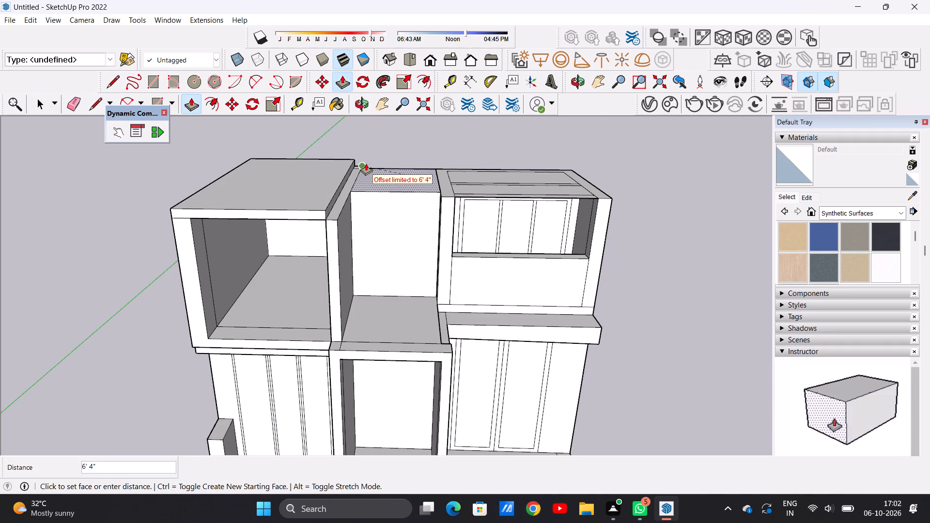
pyautogui.click(365, 163)
# Push/pull the side face of the taller box's roof slab out about 6 3/8" to the inner side wall's outer face.
pyautogui.moveTo(372, 196); pyautogui.dragTo(348, 321, button='middle')
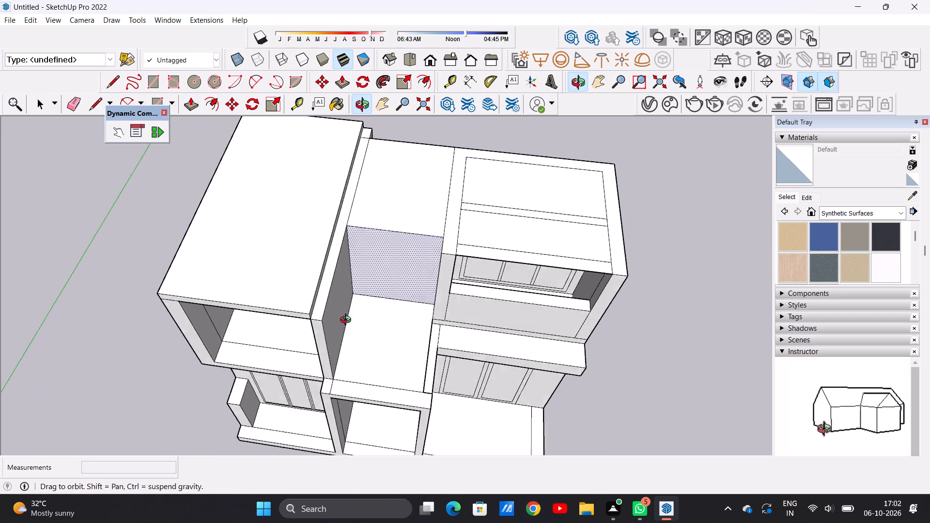
pyautogui.moveTo(348, 321); pyautogui.dragTo(347, 322, button='middle')
pyautogui.scroll(5, 338, 206)
pyautogui.moveTo(378, 251); pyautogui.dragTo(291, 178, button='middle')
pyautogui.scroll(5, 294, 179)
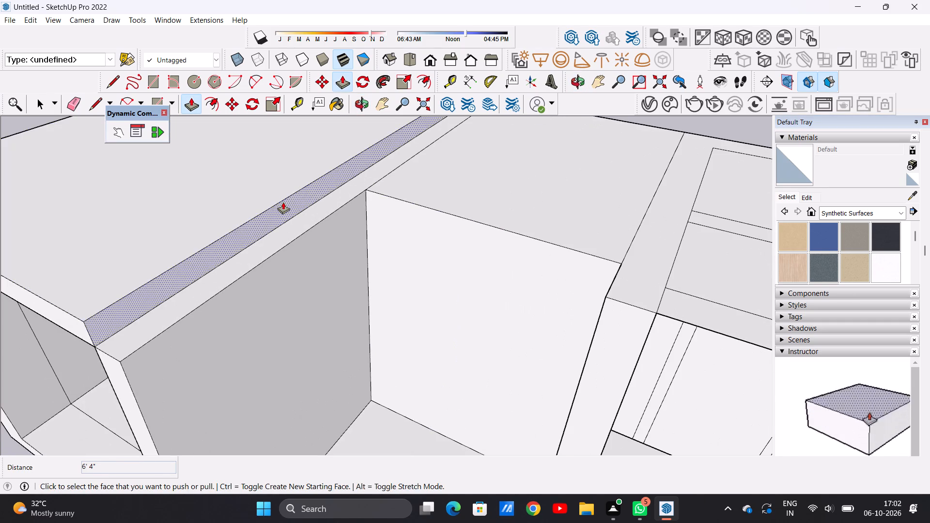
pyautogui.click(283, 202)
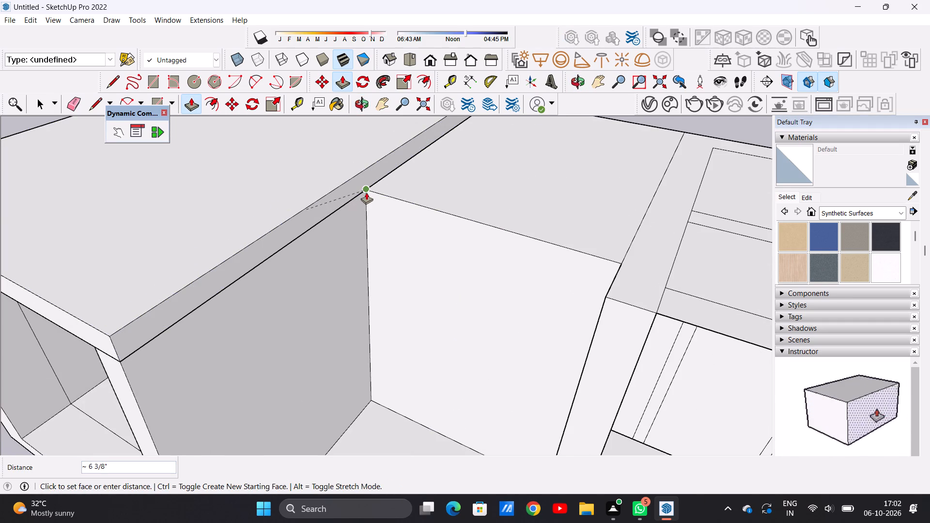
pyautogui.click(366, 192)
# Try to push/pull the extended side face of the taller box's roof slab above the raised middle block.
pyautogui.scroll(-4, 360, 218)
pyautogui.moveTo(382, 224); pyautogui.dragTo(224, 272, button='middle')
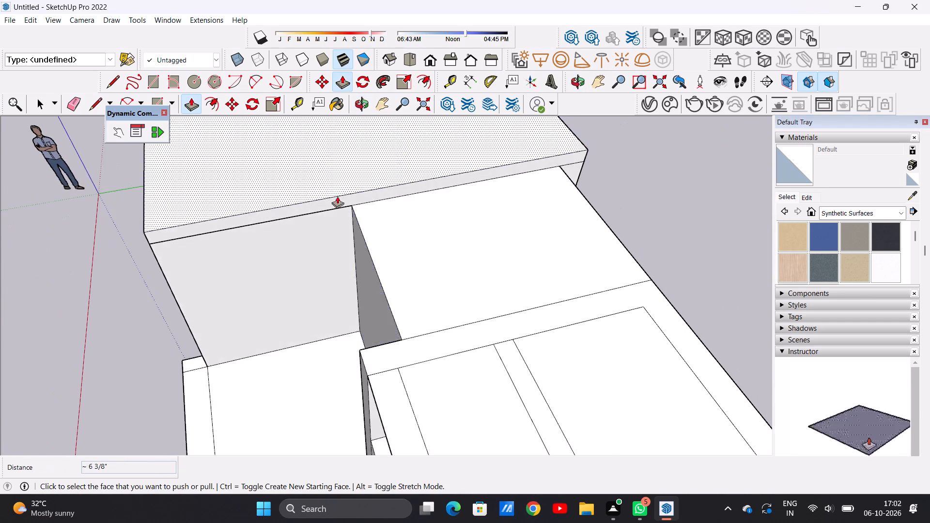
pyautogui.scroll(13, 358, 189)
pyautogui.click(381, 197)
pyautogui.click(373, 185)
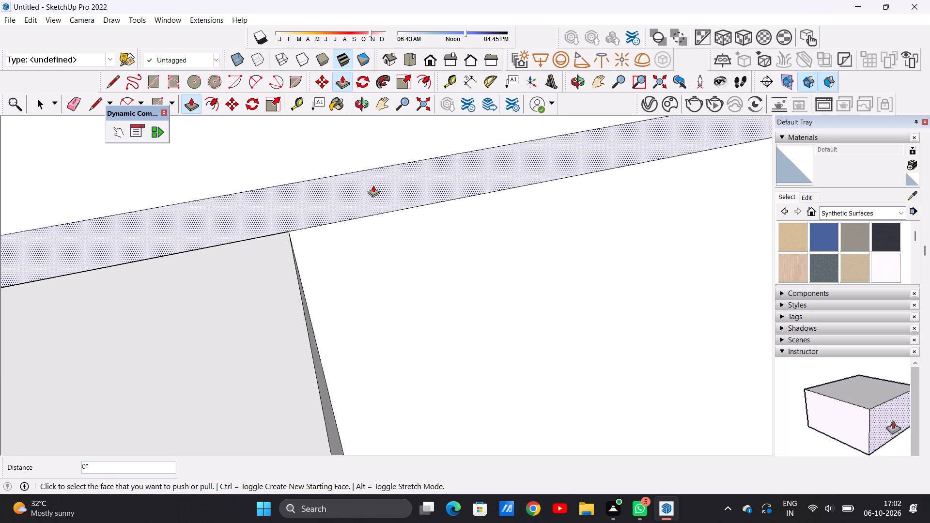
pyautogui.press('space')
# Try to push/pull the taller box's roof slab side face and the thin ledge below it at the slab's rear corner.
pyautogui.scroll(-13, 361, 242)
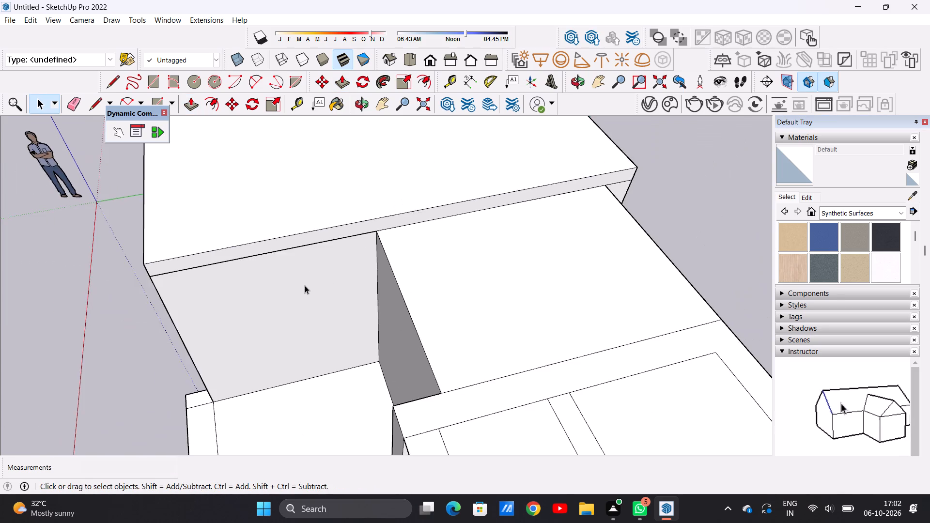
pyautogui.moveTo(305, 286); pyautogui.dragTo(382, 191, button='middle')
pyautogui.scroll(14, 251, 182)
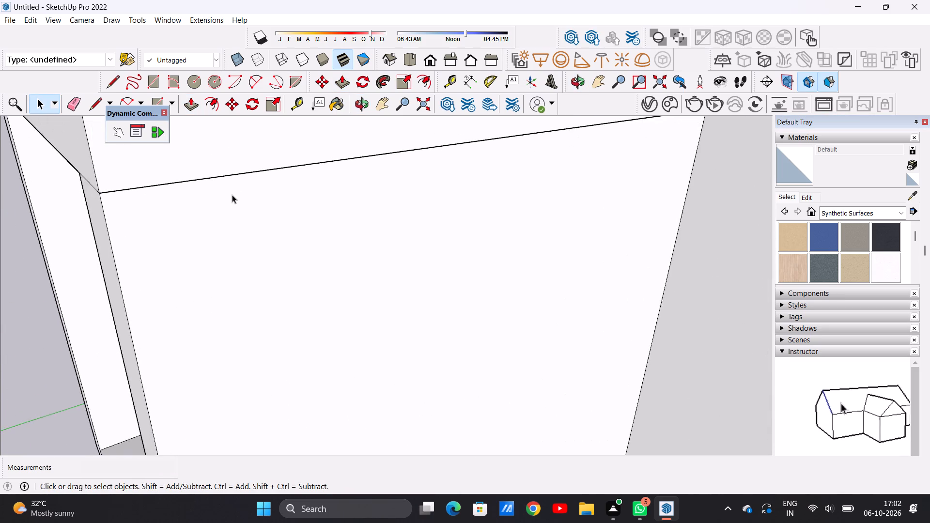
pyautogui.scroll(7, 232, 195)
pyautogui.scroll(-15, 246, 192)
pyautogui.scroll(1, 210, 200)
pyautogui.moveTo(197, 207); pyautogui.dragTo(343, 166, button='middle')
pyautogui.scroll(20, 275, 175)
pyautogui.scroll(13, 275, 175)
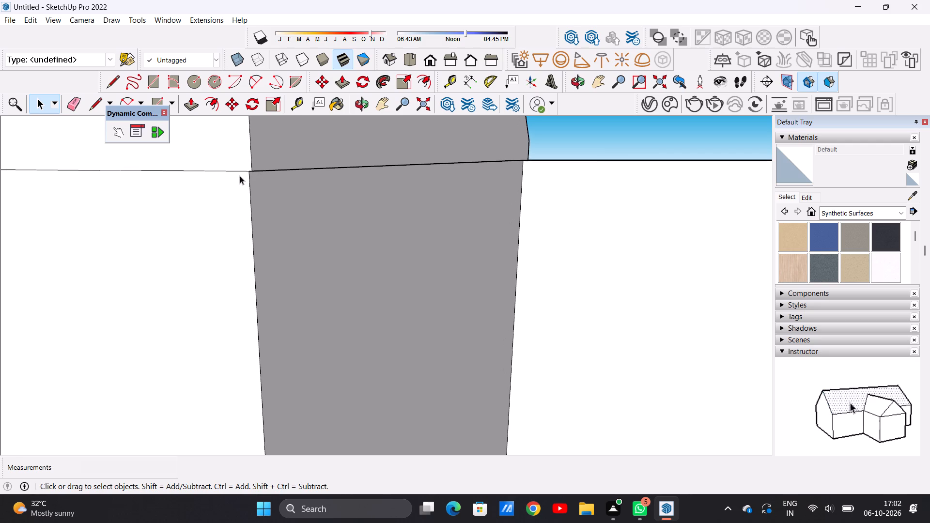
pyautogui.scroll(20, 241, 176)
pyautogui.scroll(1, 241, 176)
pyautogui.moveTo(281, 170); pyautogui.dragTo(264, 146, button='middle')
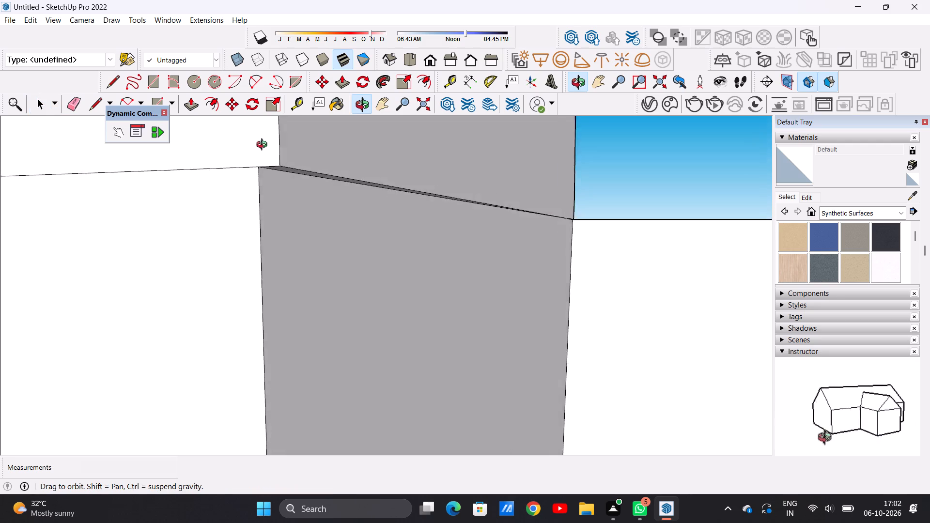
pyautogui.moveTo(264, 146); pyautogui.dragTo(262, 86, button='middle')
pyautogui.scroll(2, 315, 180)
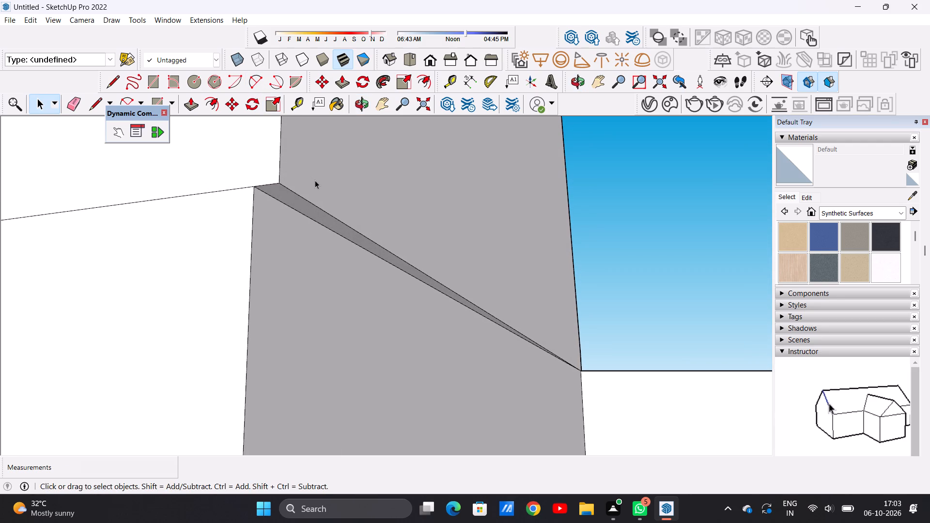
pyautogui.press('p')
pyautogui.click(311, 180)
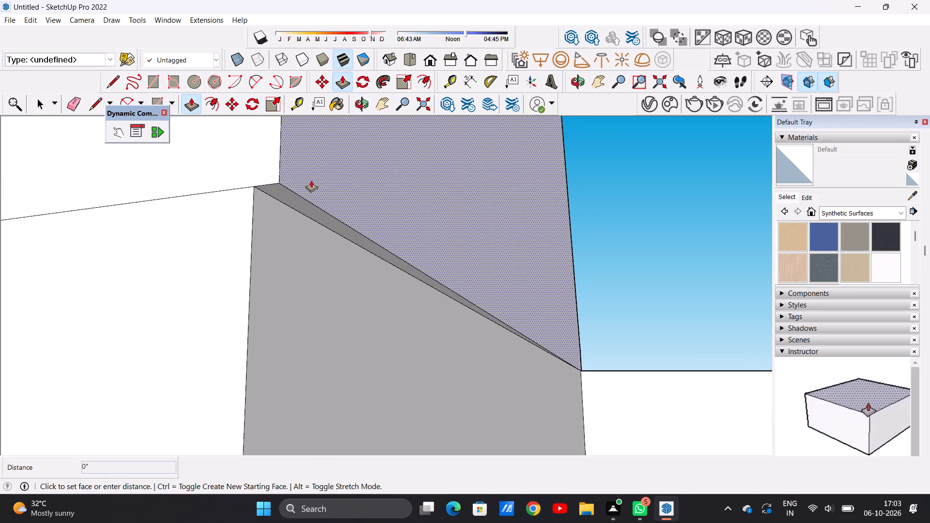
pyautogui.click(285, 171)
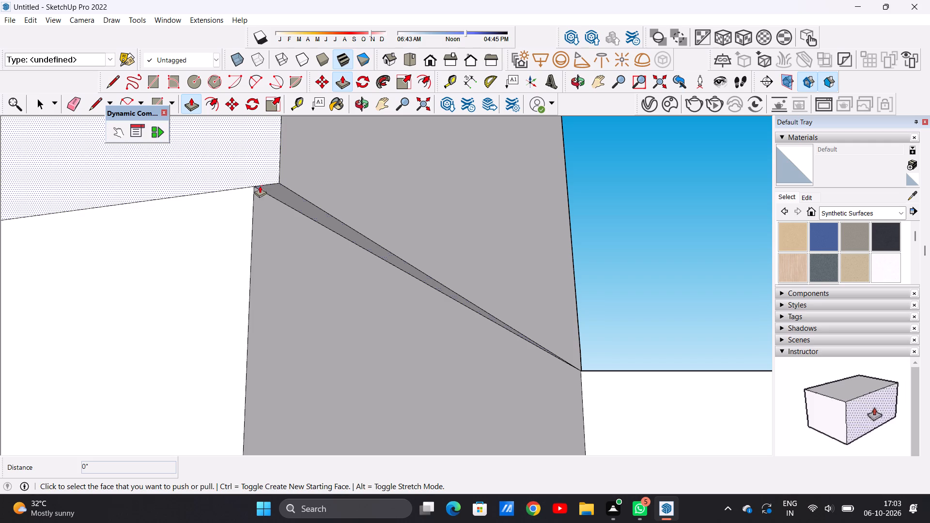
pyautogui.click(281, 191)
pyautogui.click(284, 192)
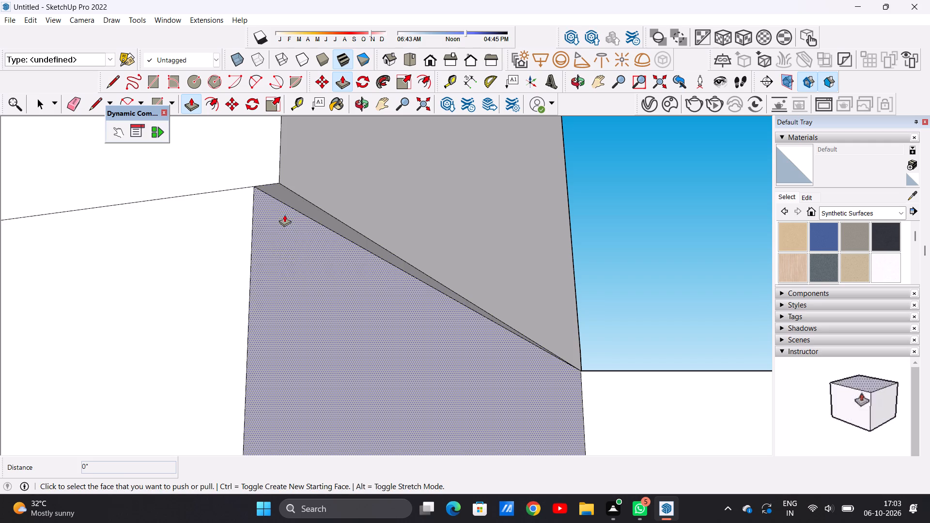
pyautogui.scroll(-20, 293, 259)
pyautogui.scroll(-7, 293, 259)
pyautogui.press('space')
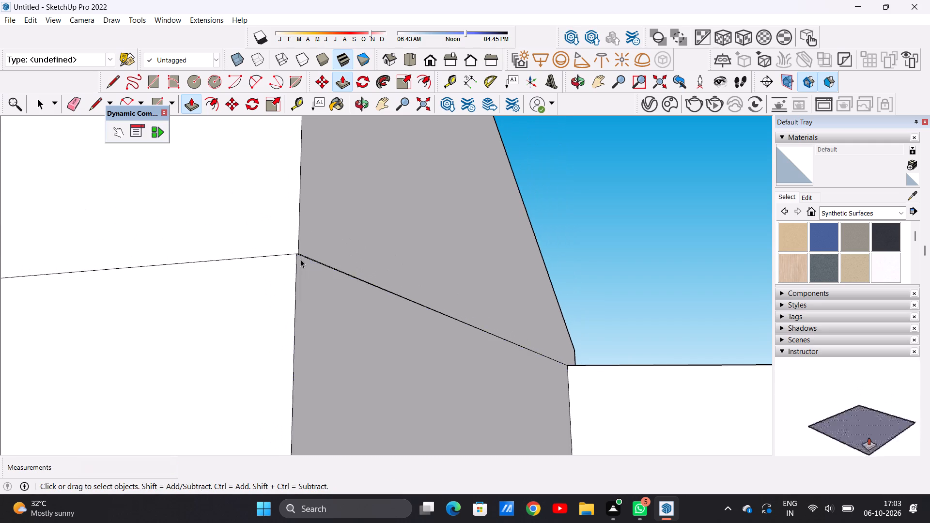
# Examine the junction between the taller box's roof slab and the middle block from the front, rear and both sides.
pyautogui.scroll(-20, 302, 260)
pyautogui.scroll(-20, 302, 260)
pyautogui.scroll(-5, 302, 260)
pyautogui.moveTo(341, 278); pyautogui.dragTo(384, 343, button='middle')
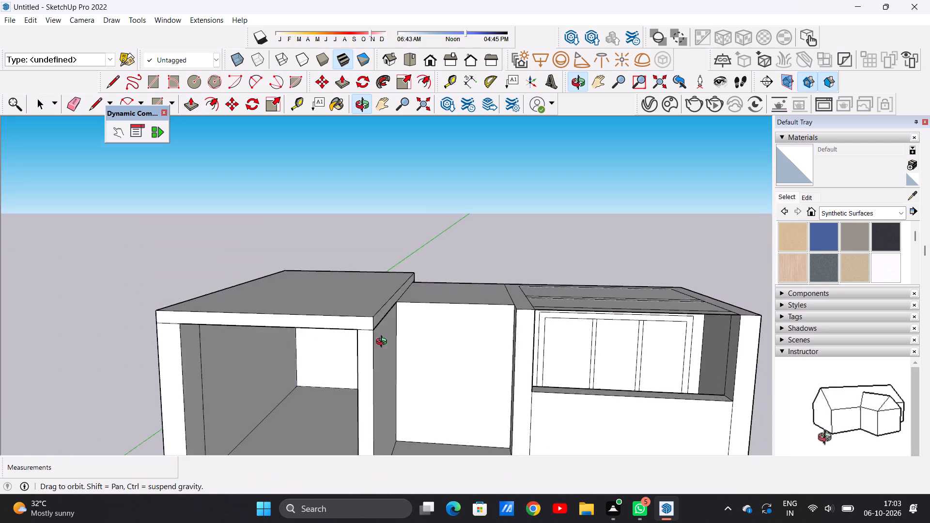
pyautogui.moveTo(384, 343); pyautogui.dragTo(384, 319, button='middle')
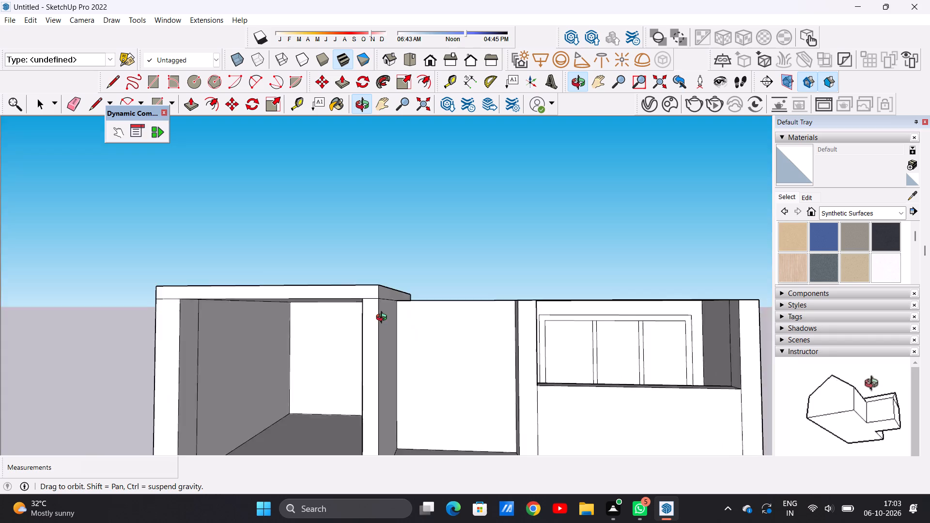
pyautogui.moveTo(384, 319); pyautogui.dragTo(403, 385, button='middle')
pyautogui.scroll(-4, 392, 274)
pyautogui.moveTo(435, 288); pyautogui.dragTo(240, 314, button='middle')
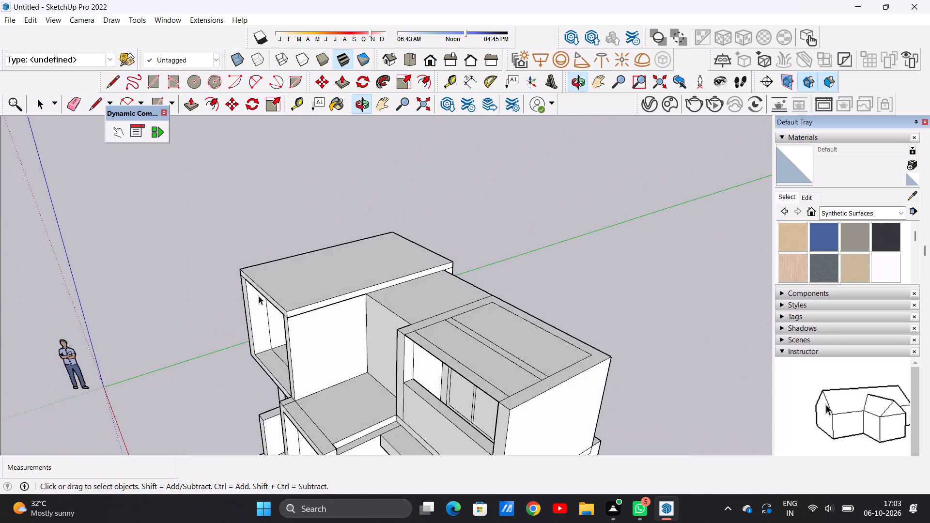
pyautogui.moveTo(434, 260); pyautogui.dragTo(273, 245, button='middle')
pyautogui.scroll(11, 426, 284)
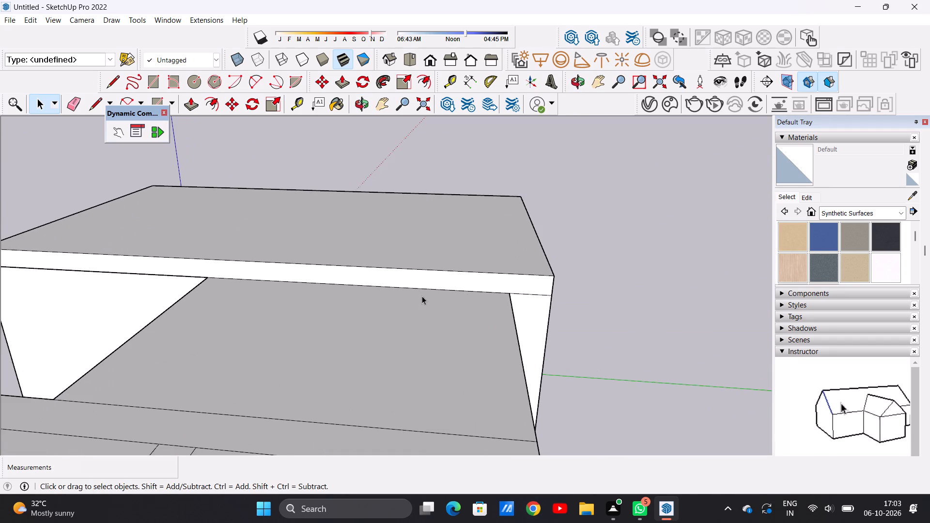
pyautogui.scroll(-7, 431, 279)
pyautogui.moveTo(491, 283); pyautogui.dragTo(314, 291, button='middle')
pyautogui.scroll(5, 390, 326)
pyautogui.scroll(-1, 383, 313)
pyautogui.scroll(1, 367, 307)
pyautogui.moveTo(367, 307); pyautogui.dragTo(323, 249, button='middle')
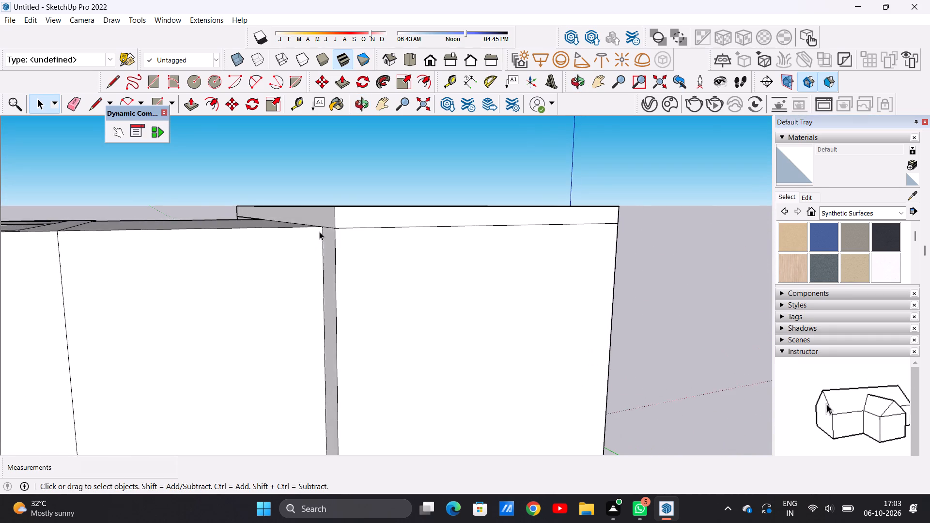
pyautogui.scroll(14, 319, 231)
pyautogui.scroll(-15, 329, 241)
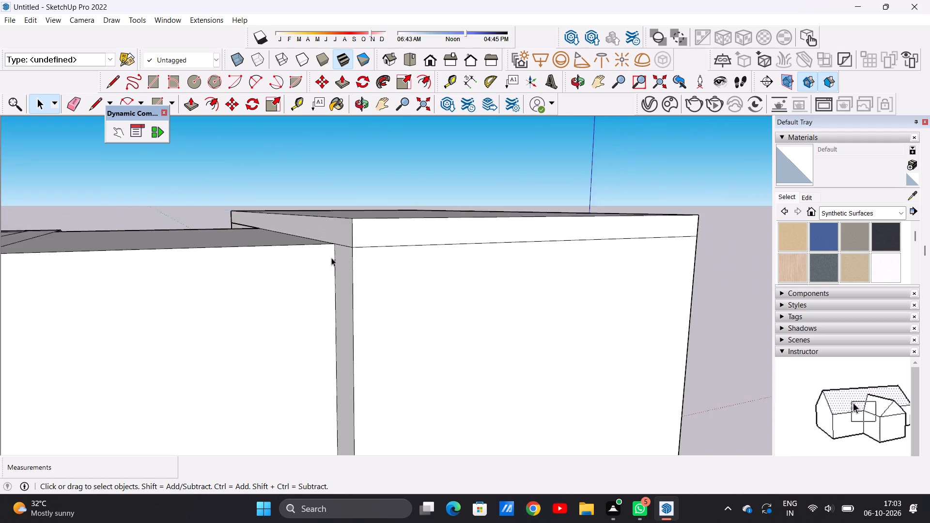
pyautogui.scroll(-10, 331, 258)
pyautogui.scroll(2, 322, 244)
pyautogui.scroll(-4, 322, 244)
pyautogui.moveTo(318, 242); pyautogui.dragTo(320, 318, button='middle')
pyautogui.moveTo(287, 291); pyautogui.dragTo(456, 304, button='middle')
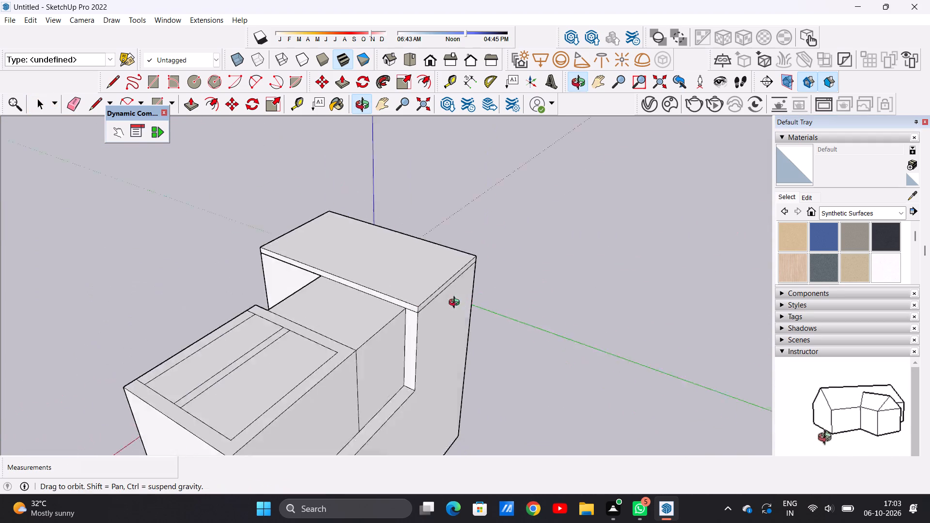
pyautogui.moveTo(456, 304); pyautogui.dragTo(496, 301, button='middle')
pyautogui.middleClick(496, 301)
pyautogui.scroll(-2, 400, 283)
pyautogui.moveTo(348, 308); pyautogui.dragTo(512, 303, button='middle')
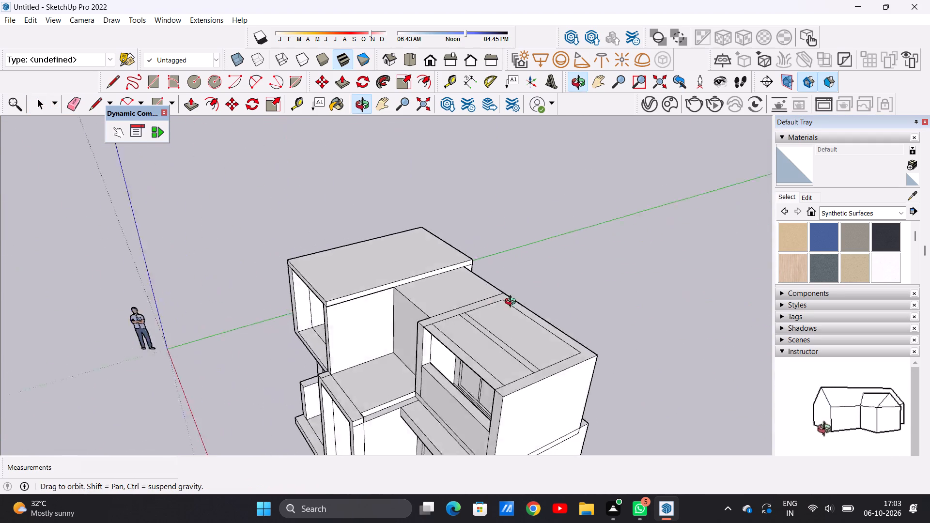
pyautogui.moveTo(512, 303); pyautogui.dragTo(529, 299, button='middle')
pyautogui.scroll(11, 417, 287)
pyautogui.scroll(-8, 413, 281)
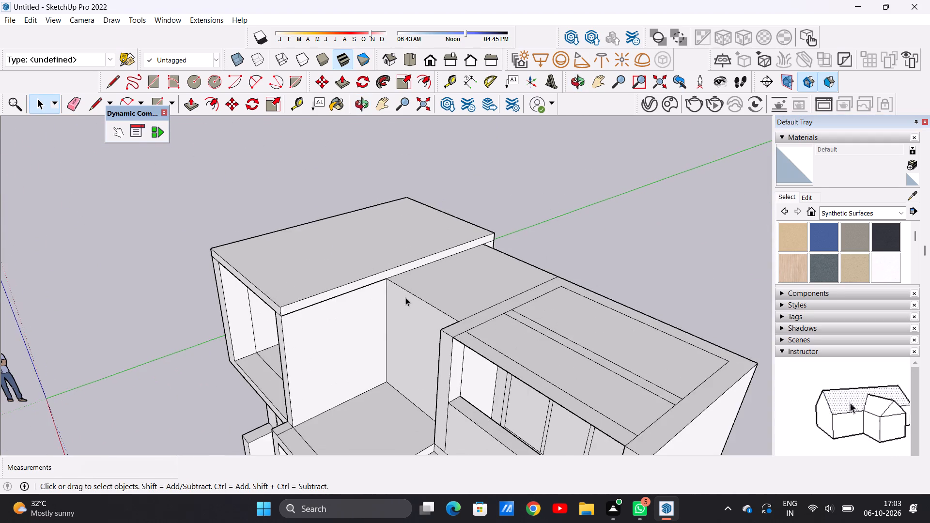
pyautogui.moveTo(406, 314); pyautogui.dragTo(506, 245, button='middle')
pyautogui.moveTo(440, 301); pyautogui.dragTo(512, 296, button='middle')
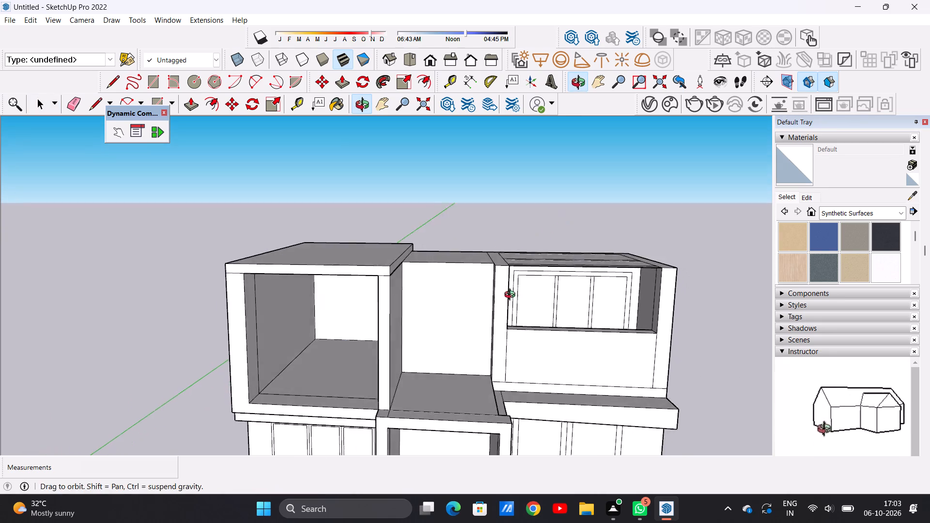
pyautogui.moveTo(512, 296); pyautogui.dragTo(520, 289, button='middle')
pyautogui.scroll(-6, 408, 302)
pyautogui.moveTo(491, 273); pyautogui.dragTo(480, 374, button='middle')
pyautogui.moveTo(450, 270); pyautogui.dragTo(297, 176, button='middle')
pyautogui.moveTo(439, 256); pyautogui.dragTo(394, 289, button='middle')
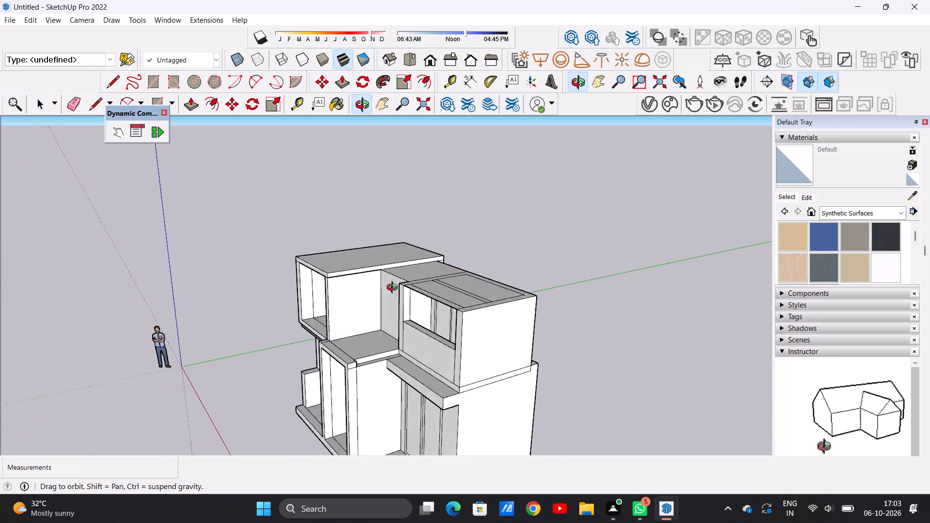
pyautogui.moveTo(394, 289); pyautogui.dragTo(361, 305, button='middle')
# Push/pull the top face of the middle block between the two upper-floor boxes up above the taller box's roof slab.
pyautogui.scroll(5, 396, 279)
pyautogui.moveTo(397, 277); pyautogui.dragTo(395, 328, button='middle')
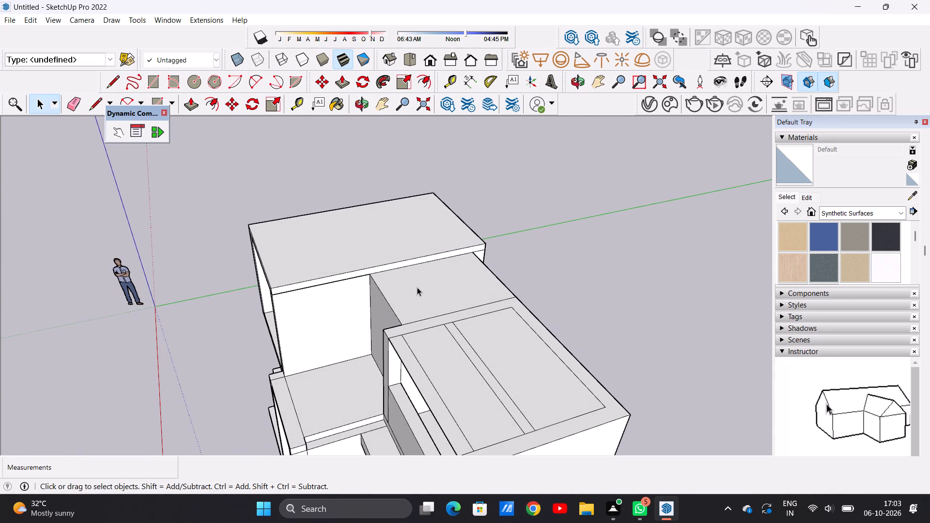
pyautogui.scroll(6, 424, 278)
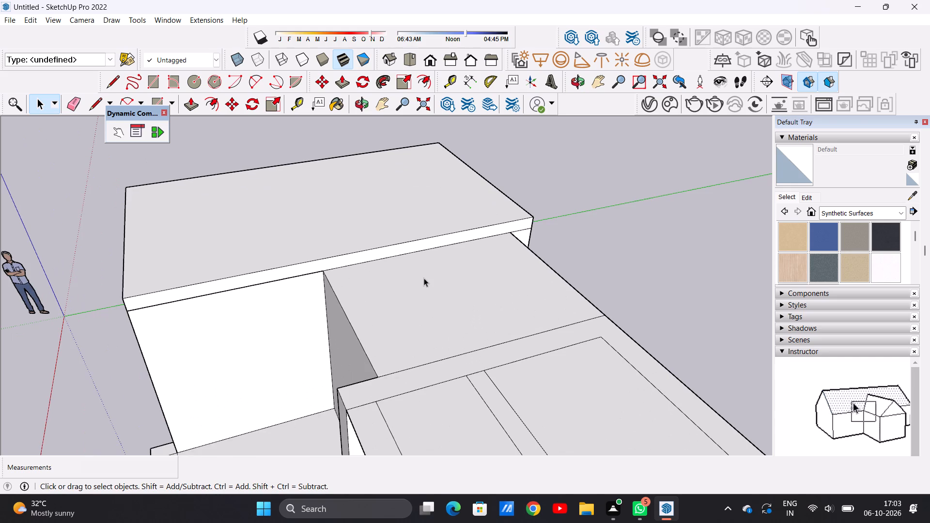
pyautogui.press('p')
pyautogui.click(417, 287)
pyautogui.scroll(-6, 447, 209)
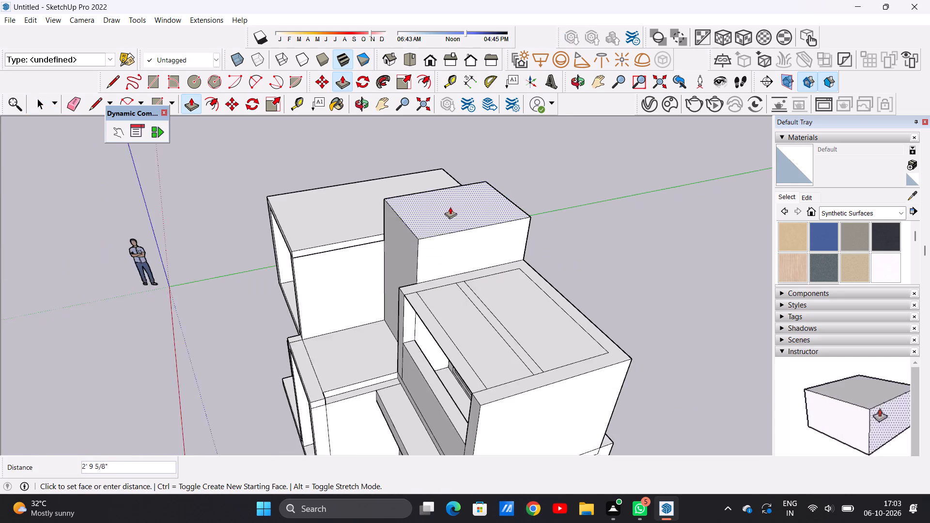
pyautogui.scroll(-5, 450, 207)
pyautogui.click(445, 192)
pyautogui.press('space')
# Examine the heightened middle block against the two upper-floor boxes from the front, side and above.
pyautogui.scroll(-4, 413, 312)
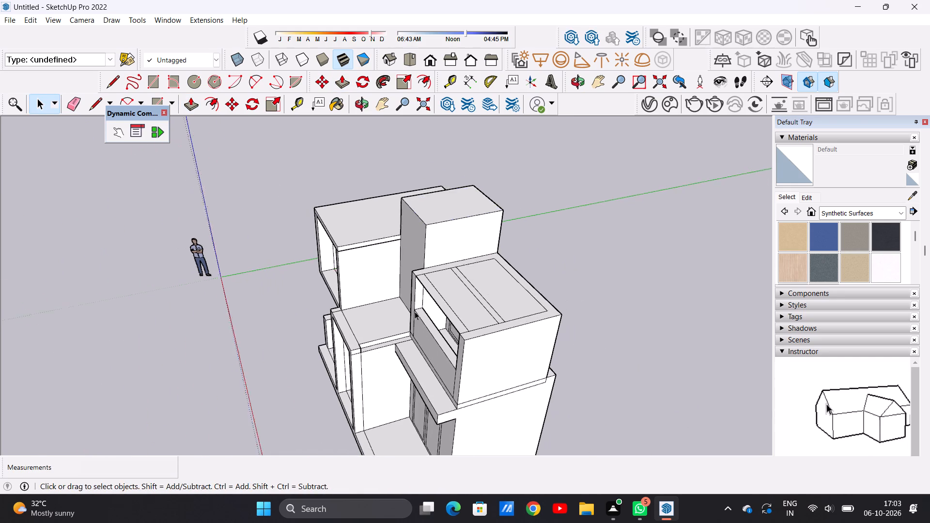
pyautogui.scroll(-2, 415, 311)
pyautogui.moveTo(392, 311); pyautogui.dragTo(594, 197, button='middle')
pyautogui.scroll(2, 401, 260)
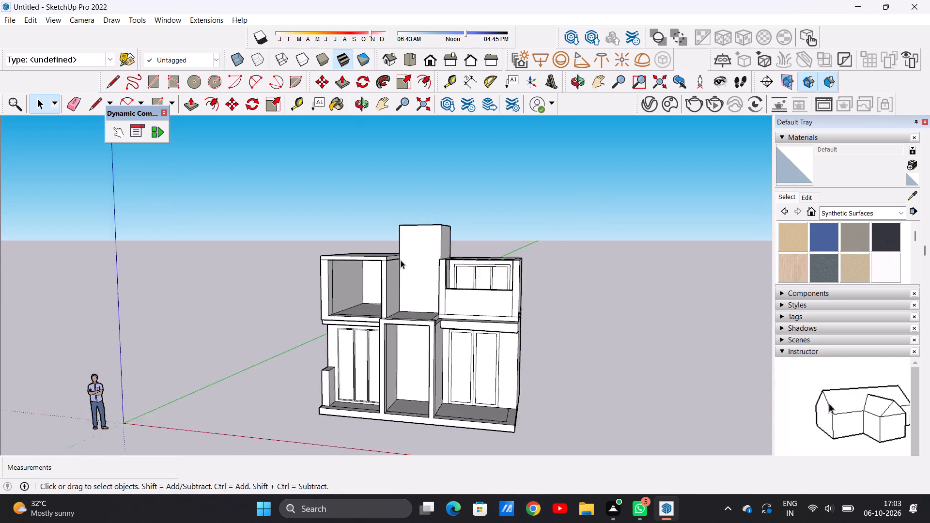
pyautogui.scroll(1, 401, 260)
pyautogui.moveTo(369, 271); pyautogui.dragTo(417, 325, button='middle')
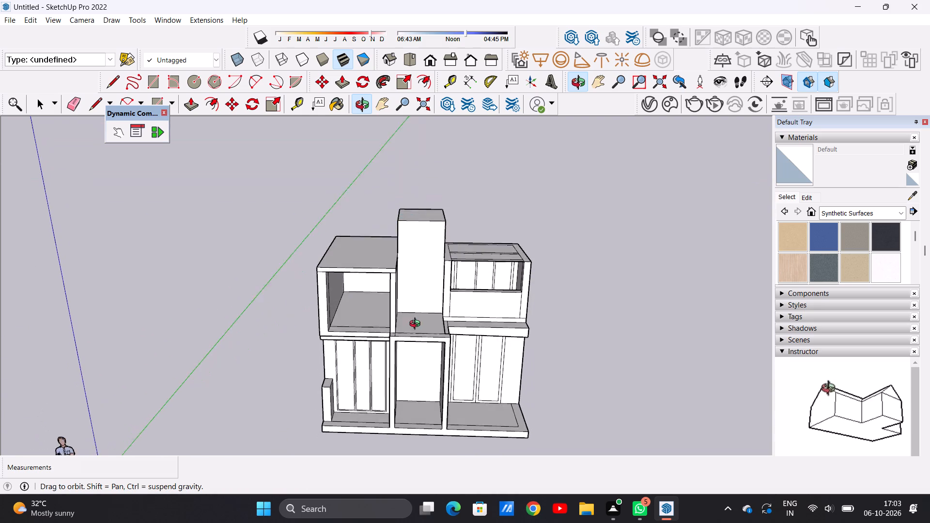
pyautogui.moveTo(417, 325); pyautogui.dragTo(308, 353, button='middle')
pyautogui.moveTo(492, 278); pyautogui.dragTo(380, 278, button='middle')
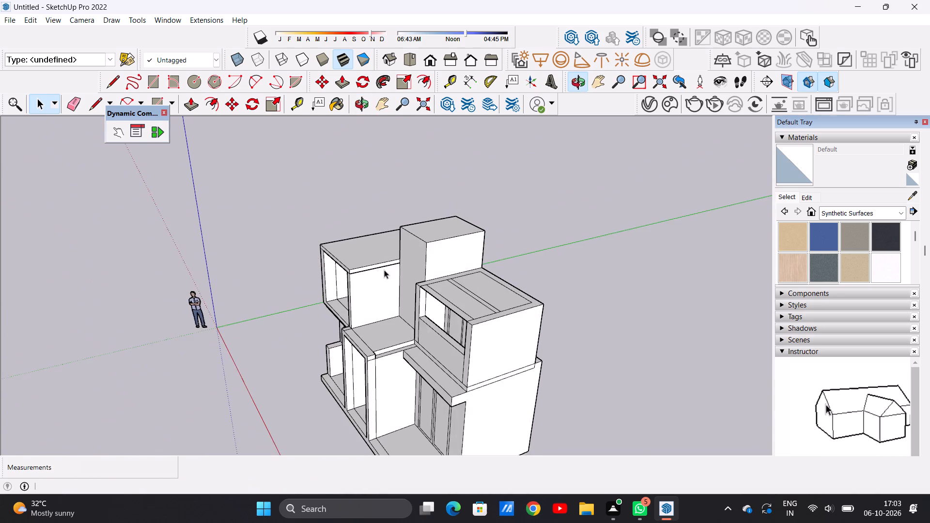
pyautogui.scroll(20, 406, 231)
pyautogui.scroll(20, 406, 231)
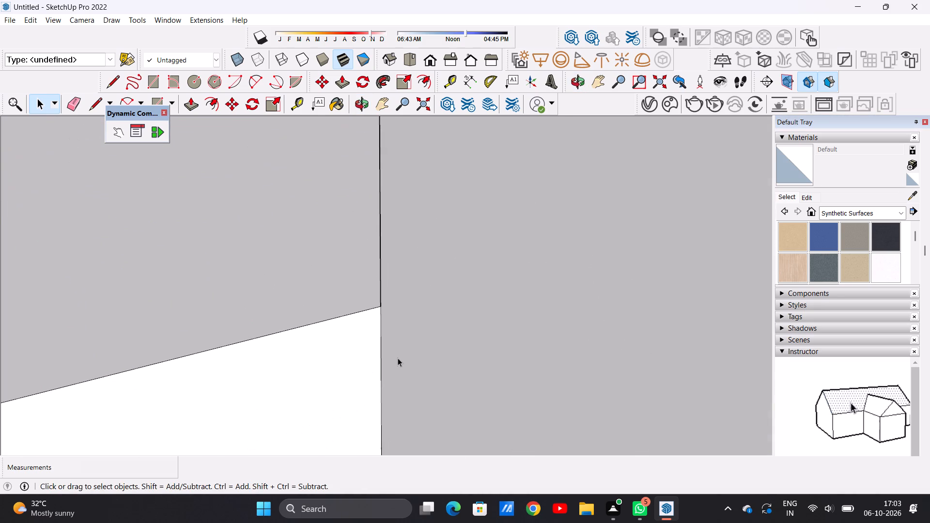
pyautogui.scroll(-20, 395, 325)
pyautogui.scroll(-20, 395, 325)
pyautogui.scroll(-5, 395, 325)
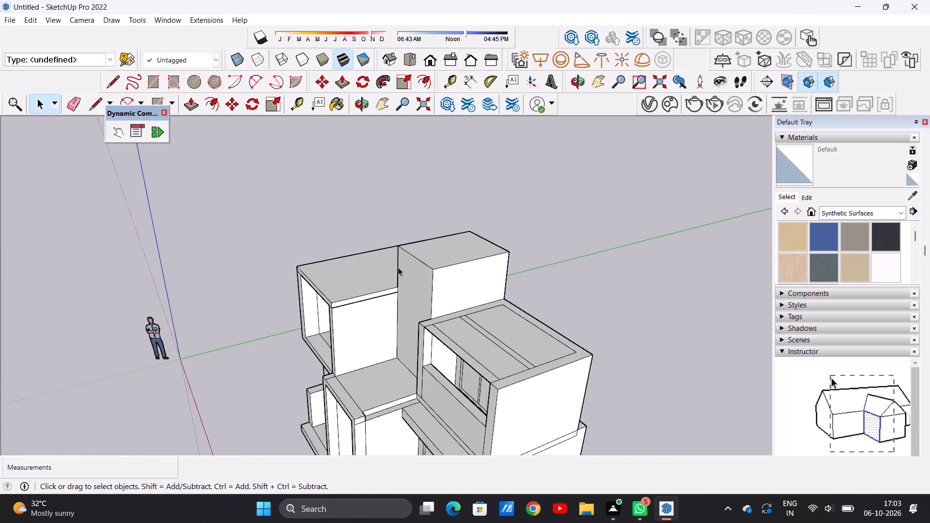
pyautogui.scroll(6, 480, 334)
pyautogui.moveTo(486, 339); pyautogui.dragTo(386, 341, button='middle')
pyautogui.scroll(-5, 387, 340)
pyautogui.moveTo(373, 340); pyautogui.dragTo(373, 369, button='middle')
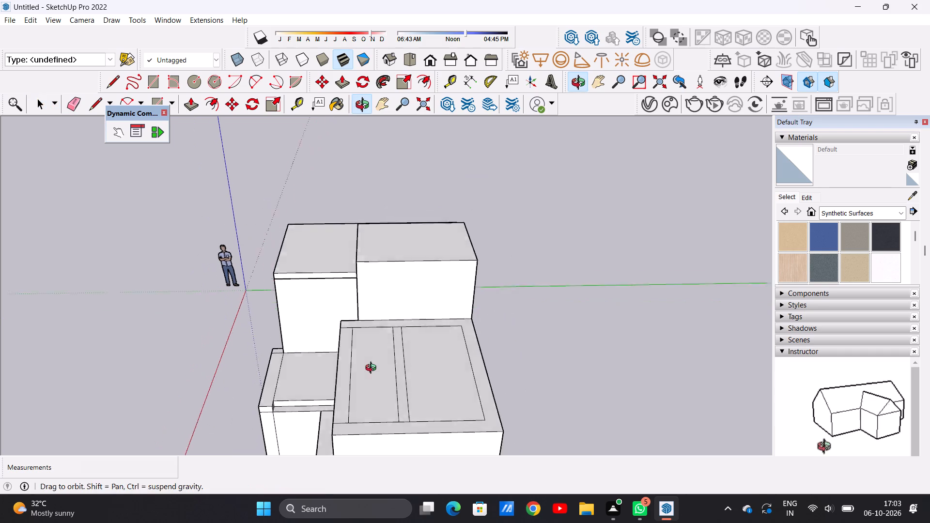
pyautogui.moveTo(373, 369); pyautogui.dragTo(373, 375, button='middle')
# Push/pull the front strip of the lower box's inset roof panel up 5 5/16", referencing the taller box's roof slab corner.
pyautogui.scroll(5, 369, 379)
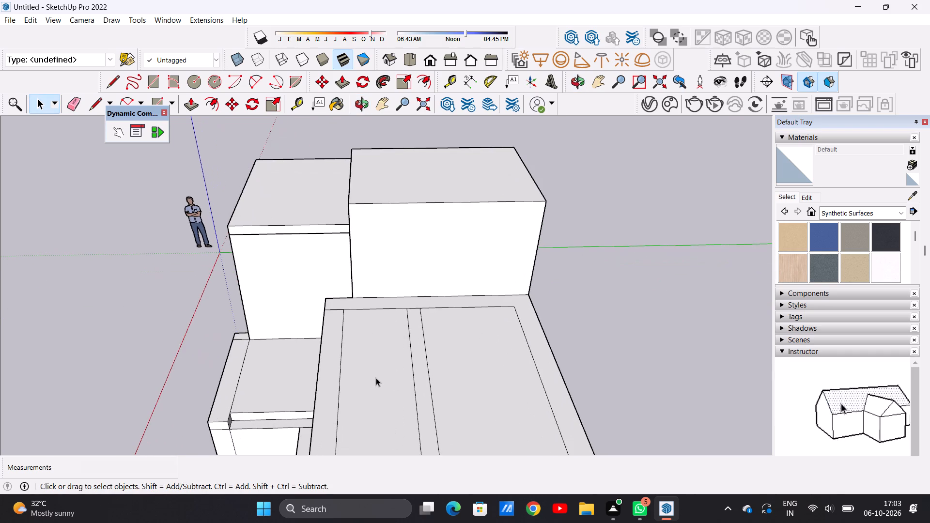
pyautogui.press('p')
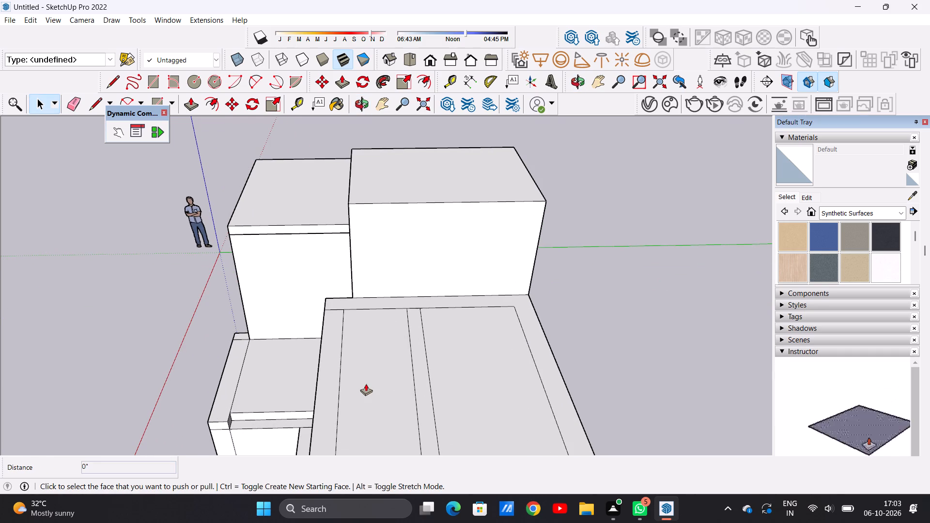
pyautogui.click(368, 377)
pyautogui.scroll(-2, 372, 358)
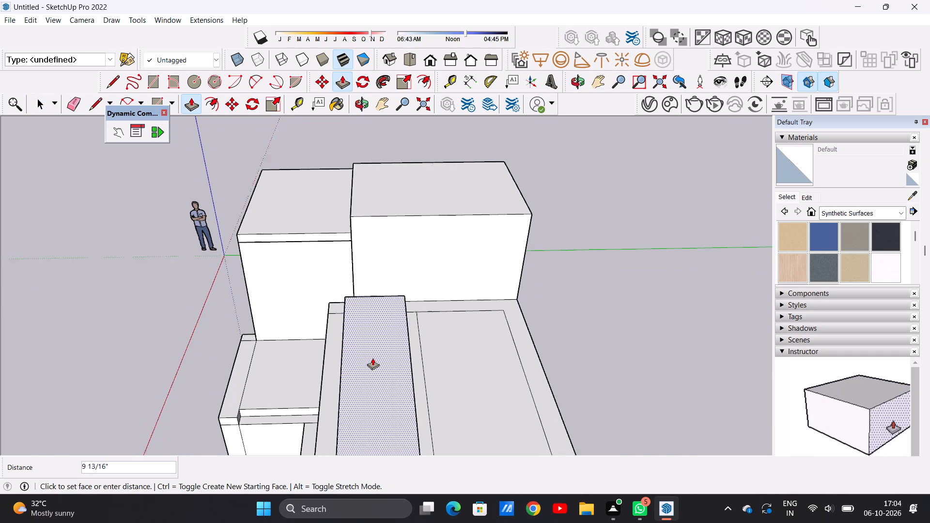
pyautogui.scroll(-6, 372, 358)
pyautogui.moveTo(348, 359); pyautogui.dragTo(467, 326, button='middle')
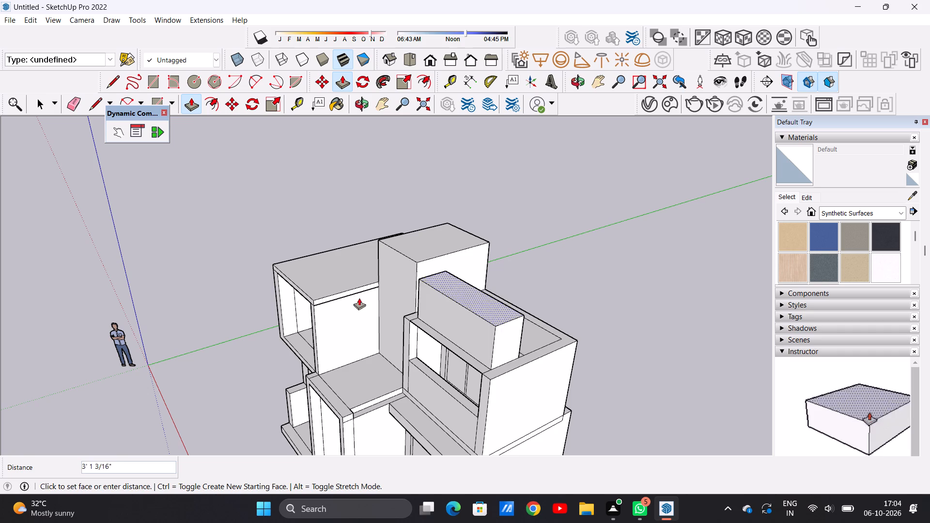
pyautogui.click(312, 301)
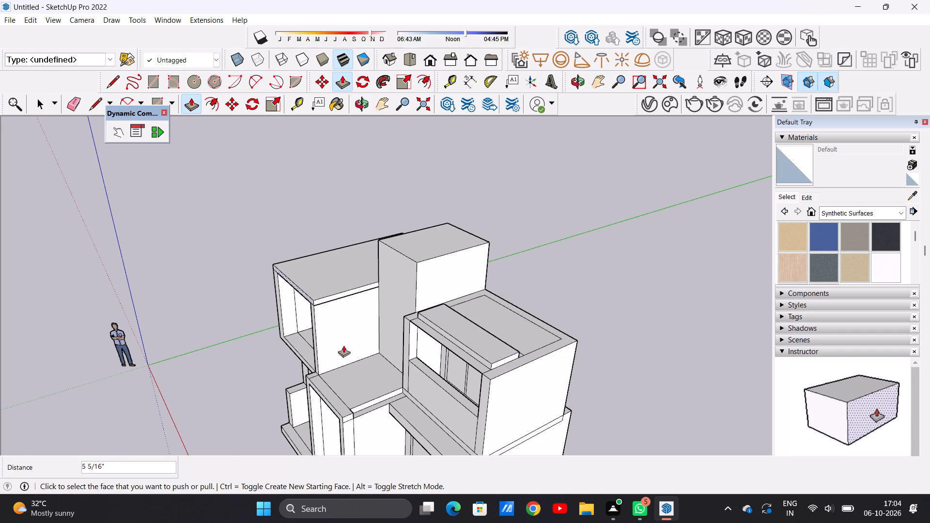
# Push/pull the front face of the lower box's raised roof strip out to the box's front edge.
pyautogui.scroll(-2, 445, 371)
pyautogui.scroll(16, 463, 348)
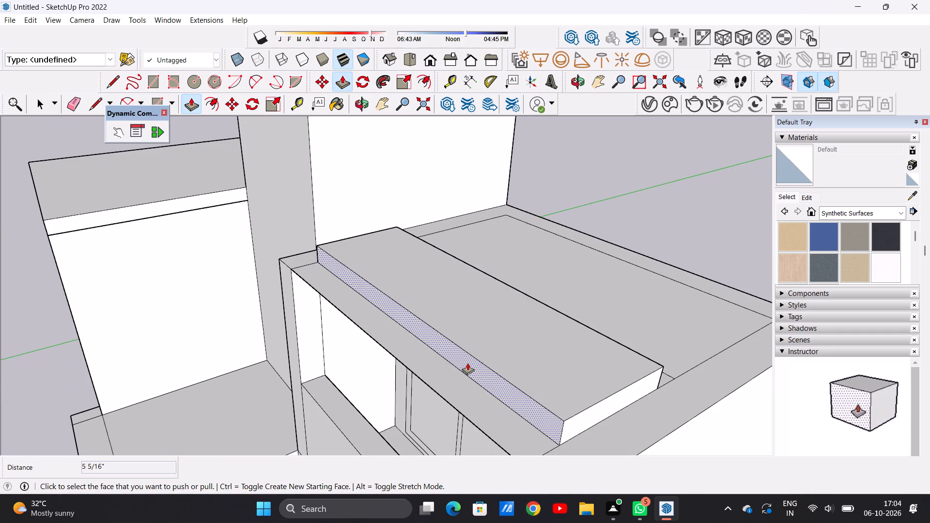
pyautogui.click(472, 359)
pyautogui.scroll(-4, 442, 366)
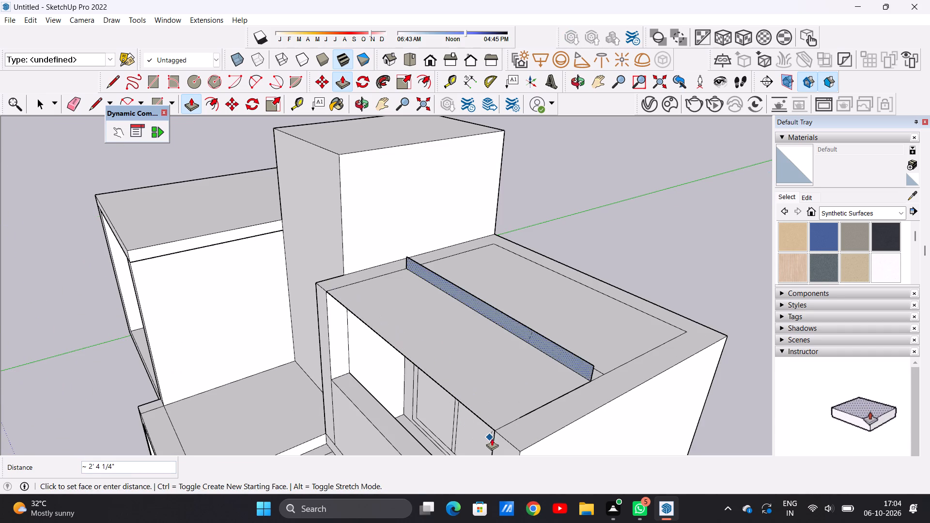
pyautogui.click(494, 436)
# Push/pull the rear face of the lower box's roof slab back about 4' 1/2" to the rear line of the inset panel.
pyautogui.scroll(-8, 400, 396)
pyautogui.moveTo(517, 354); pyautogui.dragTo(350, 354, button='middle')
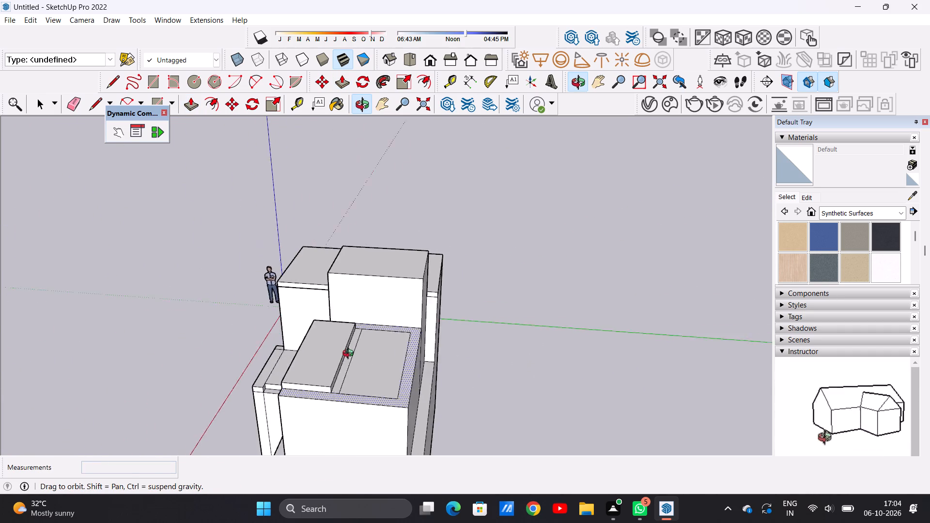
pyautogui.moveTo(350, 354); pyautogui.dragTo(286, 376, button='middle')
pyautogui.scroll(14, 279, 377)
pyautogui.click(279, 373)
pyautogui.scroll(-2, 351, 371)
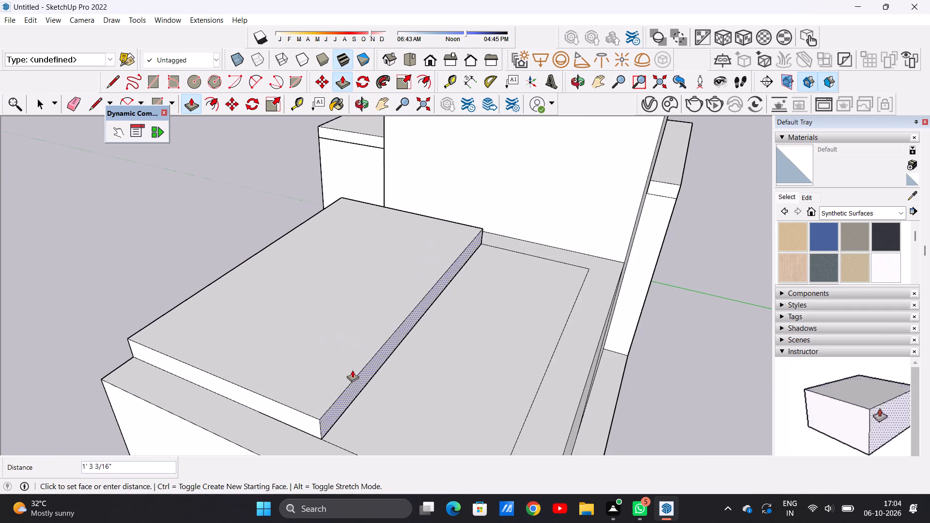
pyautogui.scroll(-7, 352, 370)
pyautogui.scroll(15, 409, 400)
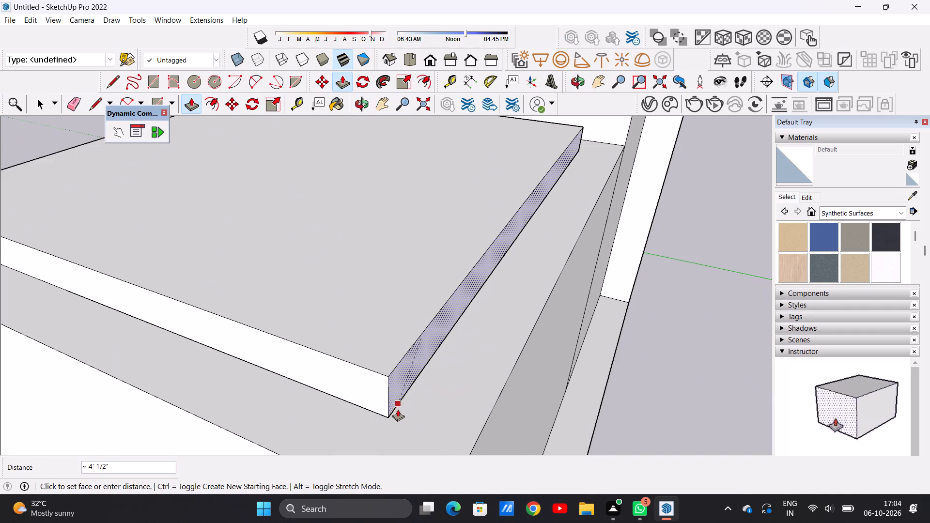
pyautogui.click(387, 416)
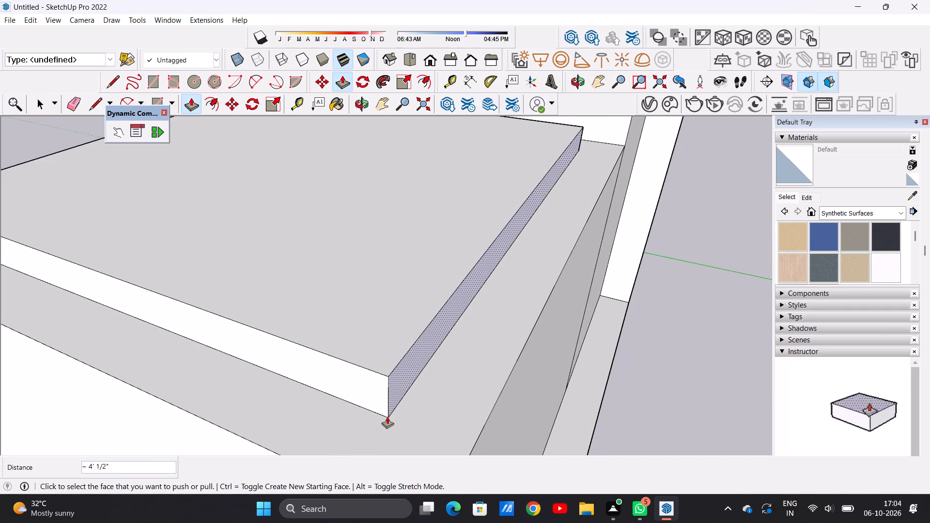
pyautogui.press('space')
# Push/pull the roof slab's outer side face about 8 5/8" so it ends flush with the lower box's outer side wall.
pyautogui.scroll(-18, 404, 426)
pyautogui.moveTo(339, 330); pyautogui.dragTo(536, 311, button='middle')
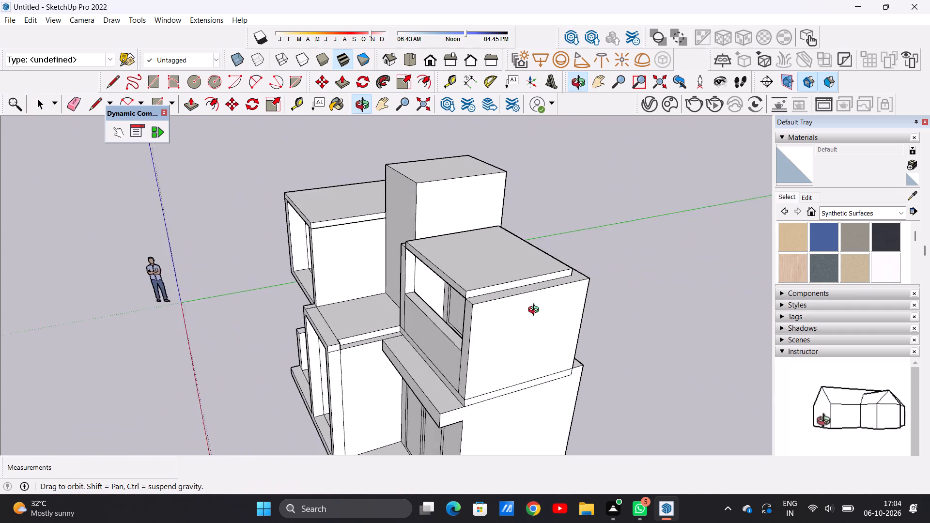
pyautogui.moveTo(536, 311); pyautogui.dragTo(513, 318, button='middle')
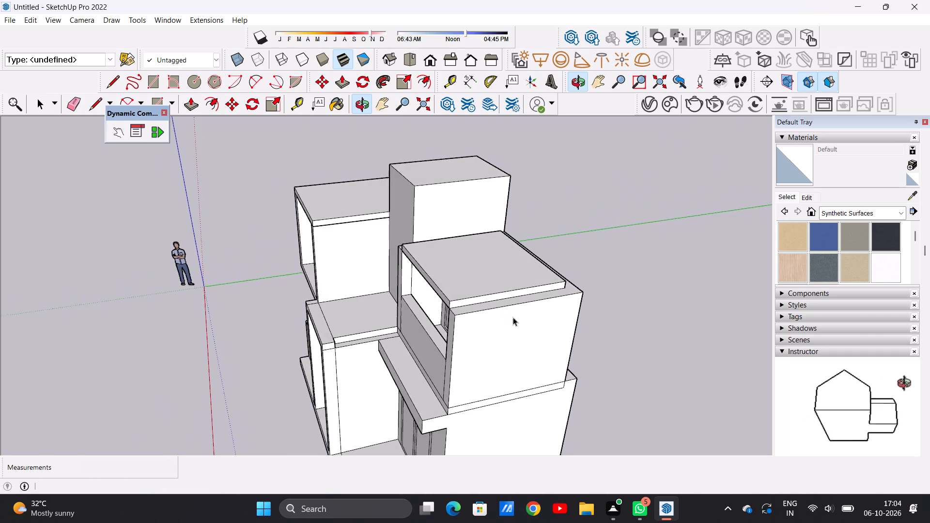
pyautogui.scroll(14, 459, 295)
pyautogui.moveTo(407, 339); pyautogui.dragTo(569, 271, button='middle')
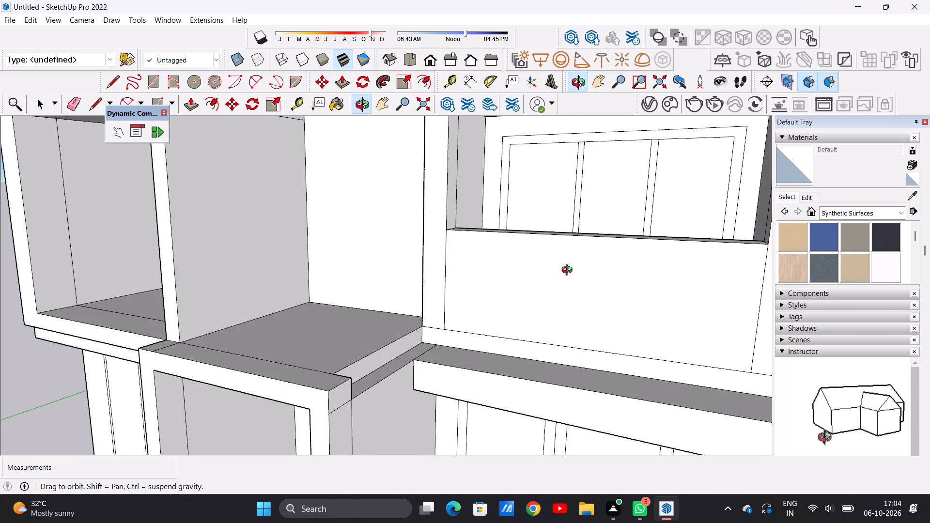
pyautogui.moveTo(569, 271); pyautogui.dragTo(524, 328, button='middle')
pyautogui.scroll(-10, 512, 344)
pyautogui.scroll(-2, 429, 300)
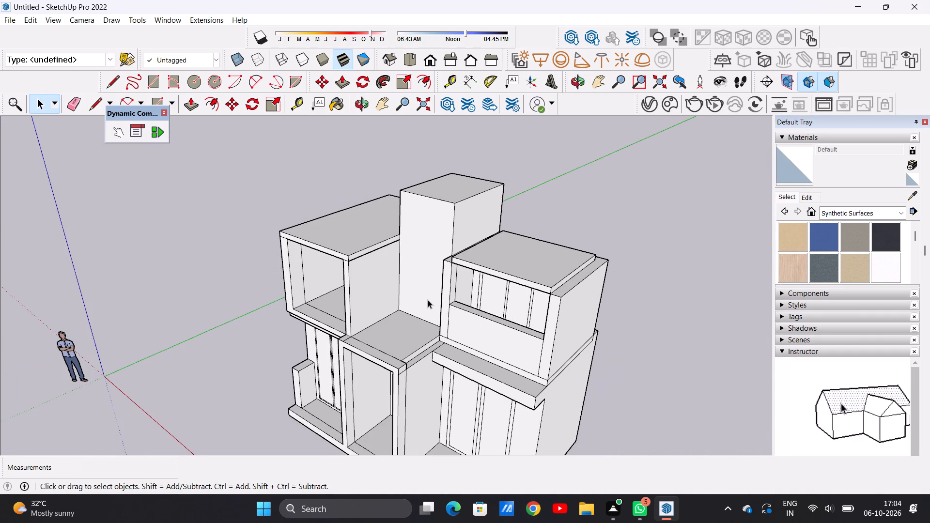
pyautogui.scroll(4, 423, 296)
pyautogui.scroll(-8, 420, 296)
pyautogui.scroll(18, 538, 278)
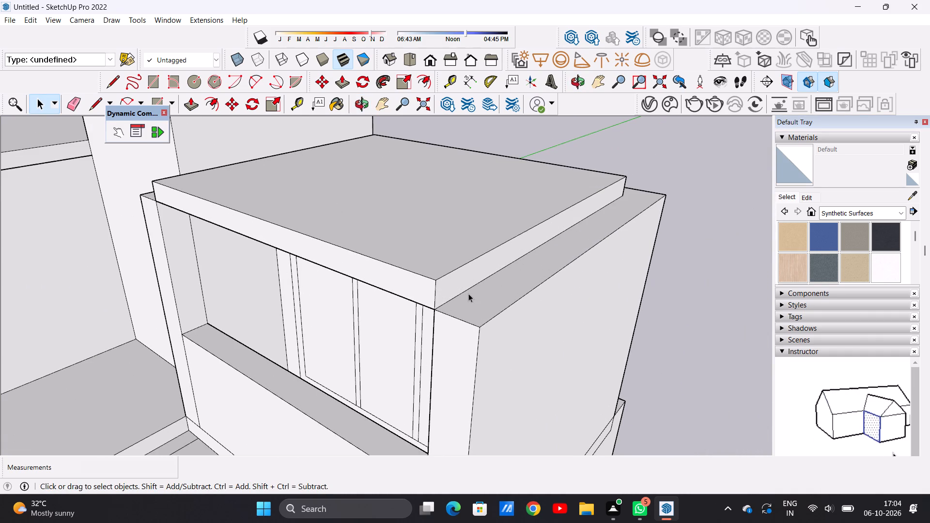
pyautogui.press('p')
pyautogui.scroll(7, 453, 289)
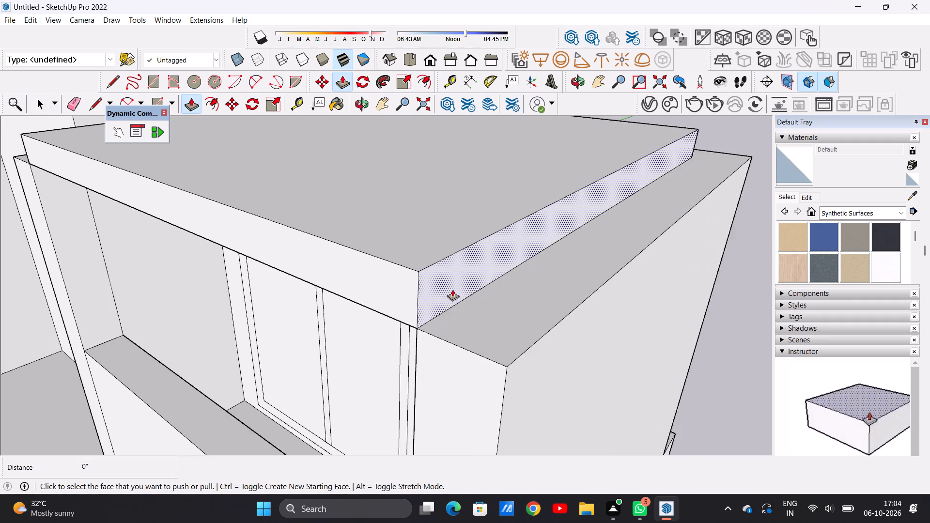
pyautogui.click(450, 289)
pyautogui.click(513, 375)
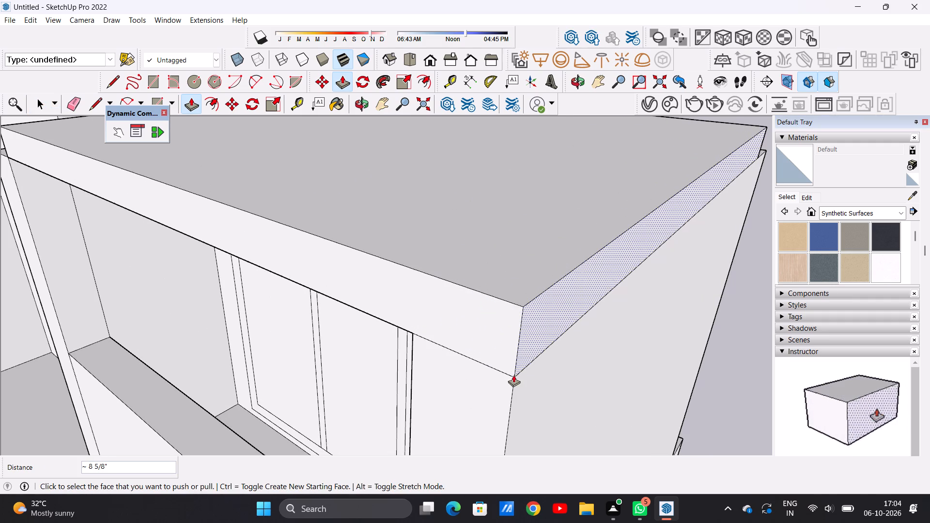
# Push/pull the roof slab's side face next to the middle block about 8 5/8" to the lower box's front corner.
pyautogui.scroll(-20, 435, 247)
pyautogui.moveTo(364, 193); pyautogui.dragTo(483, 234, button='middle')
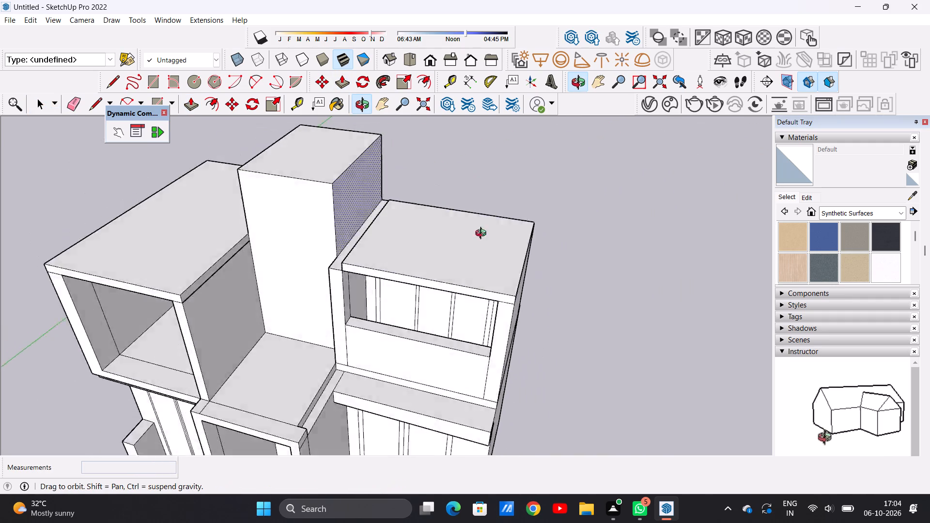
pyautogui.moveTo(483, 234); pyautogui.dragTo(626, 219, button='middle')
pyautogui.scroll(19, 448, 258)
pyautogui.click(405, 254)
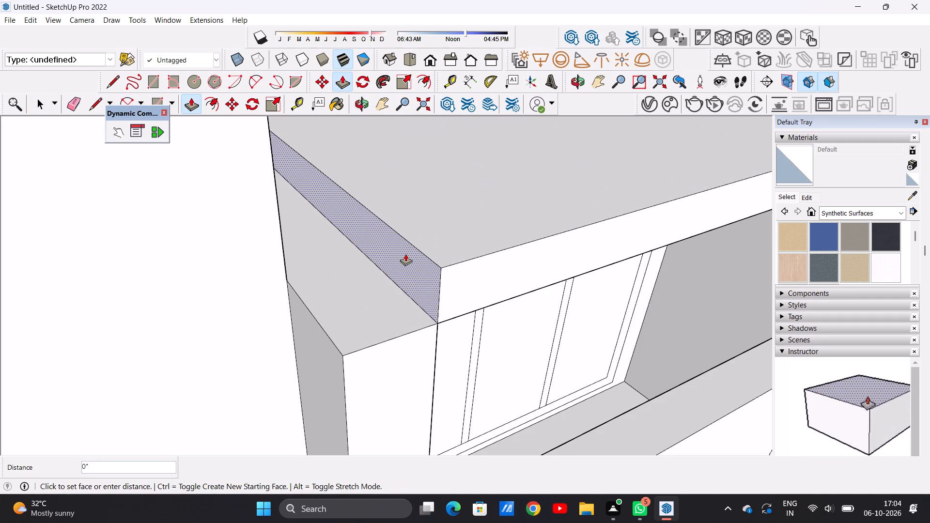
pyautogui.click(340, 352)
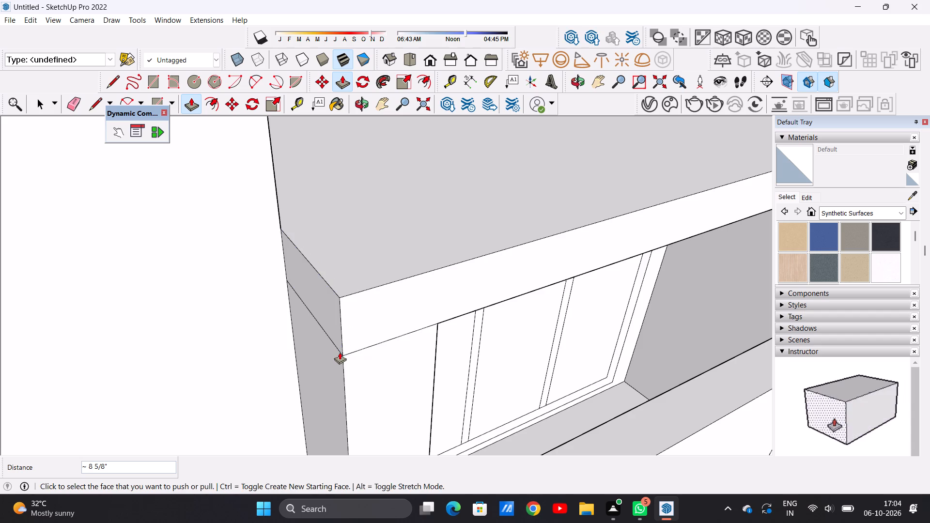
pyautogui.press('space')
# Push/pull the roof slab's rear face about 8 5/8" so it ends flush with the lower box's rear wall.
pyautogui.scroll(-17, 330, 290)
pyautogui.moveTo(386, 306); pyautogui.dragTo(323, 283, button='middle')
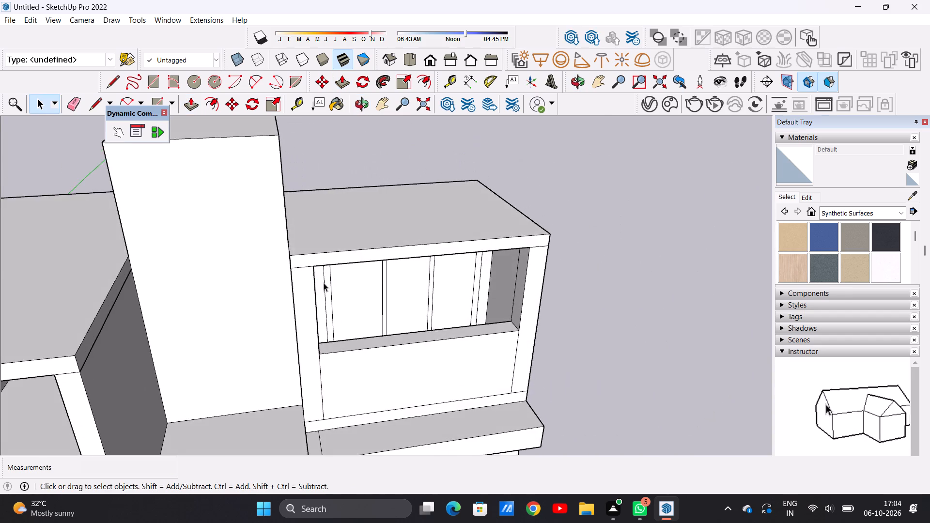
pyautogui.scroll(-11, 328, 283)
pyautogui.moveTo(553, 241); pyautogui.dragTo(374, 247, button='middle')
pyautogui.moveTo(537, 233); pyautogui.dragTo(394, 249, button='middle')
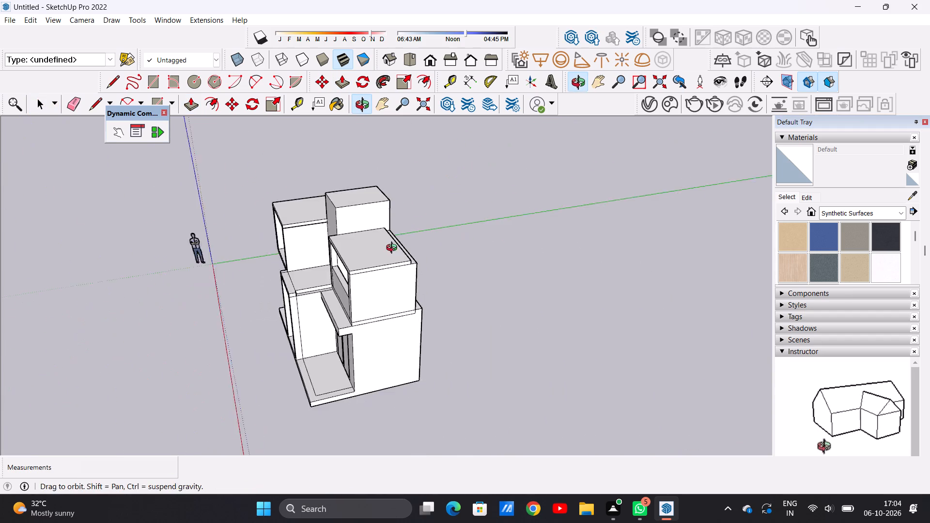
pyautogui.moveTo(394, 249); pyautogui.dragTo(385, 251, button='middle')
pyautogui.scroll(9, 400, 238)
pyautogui.moveTo(483, 254); pyautogui.dragTo(414, 255, button='middle')
pyautogui.scroll(-5, 410, 255)
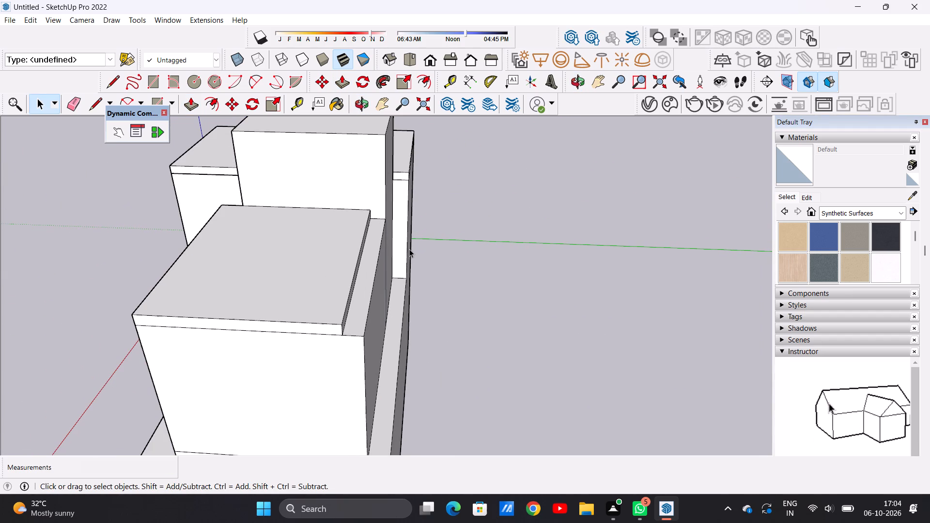
pyautogui.moveTo(327, 321); pyautogui.dragTo(304, 322, button='middle')
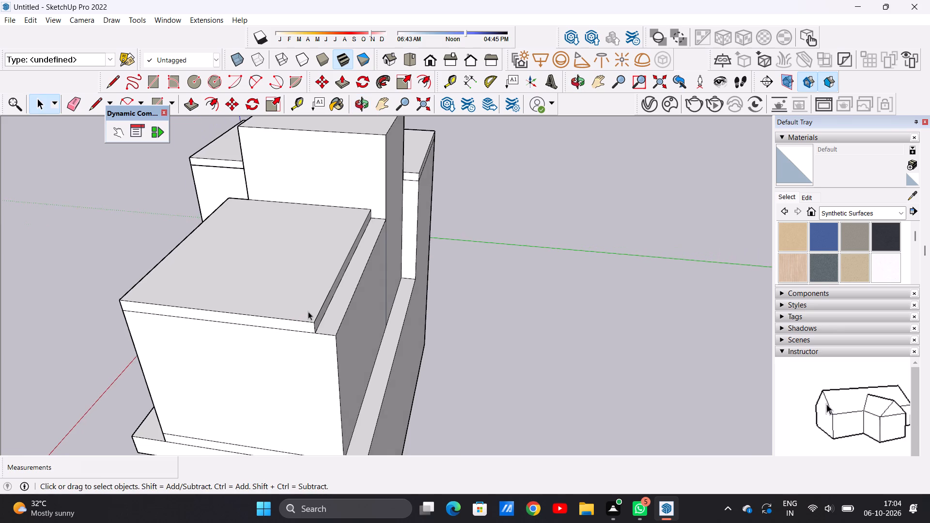
pyautogui.scroll(13, 308, 311)
pyautogui.press('p')
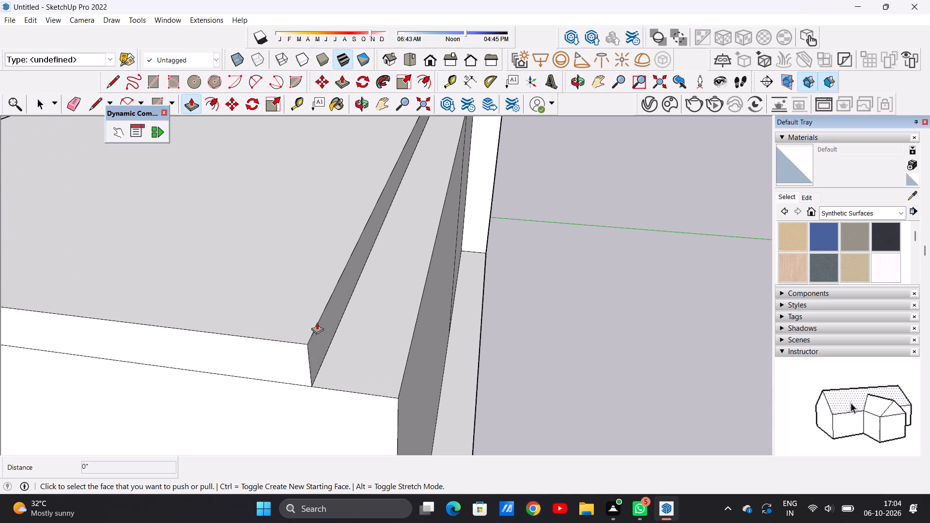
pyautogui.click(318, 333)
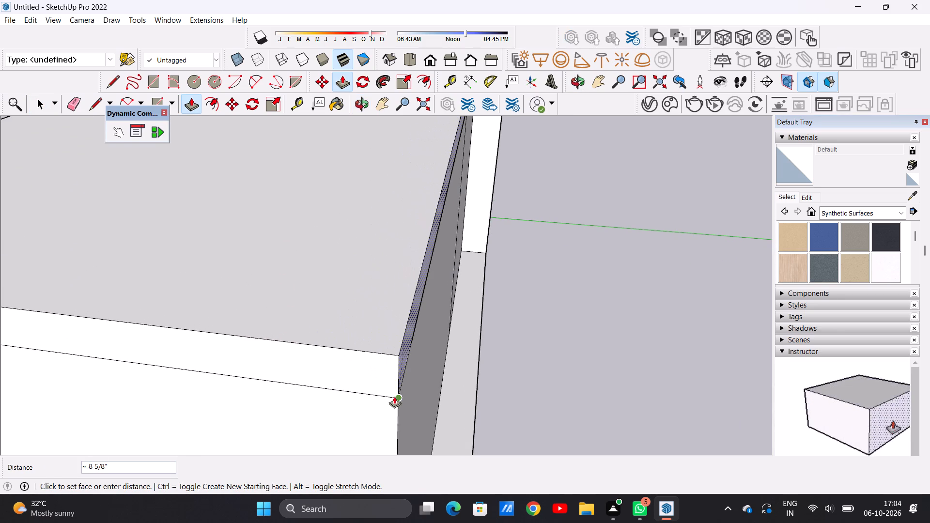
pyautogui.click(394, 396)
# Push/pull the lower box's rear wall out about 10 1/2" to line up with the ground floor's rear wall.
pyautogui.scroll(-20, 342, 306)
pyautogui.scroll(-2, 342, 306)
pyautogui.moveTo(355, 303); pyautogui.dragTo(331, 298, button='middle')
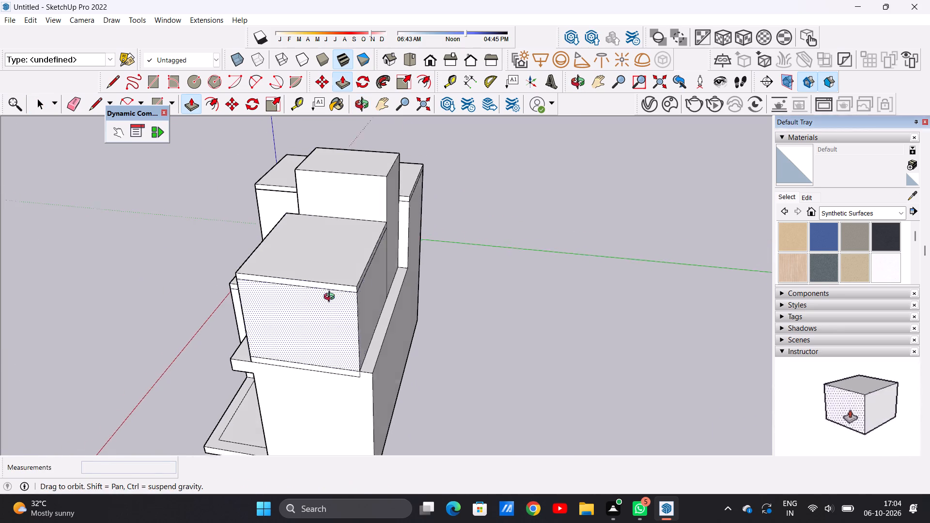
pyautogui.moveTo(331, 298); pyautogui.dragTo(284, 286, button='middle')
pyautogui.scroll(5, 340, 261)
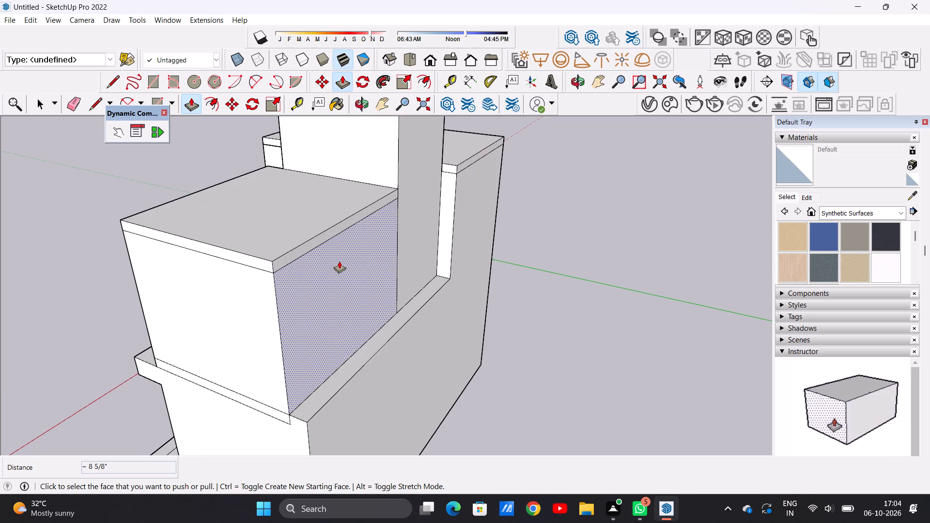
pyautogui.scroll(3, 339, 261)
pyautogui.click(339, 261)
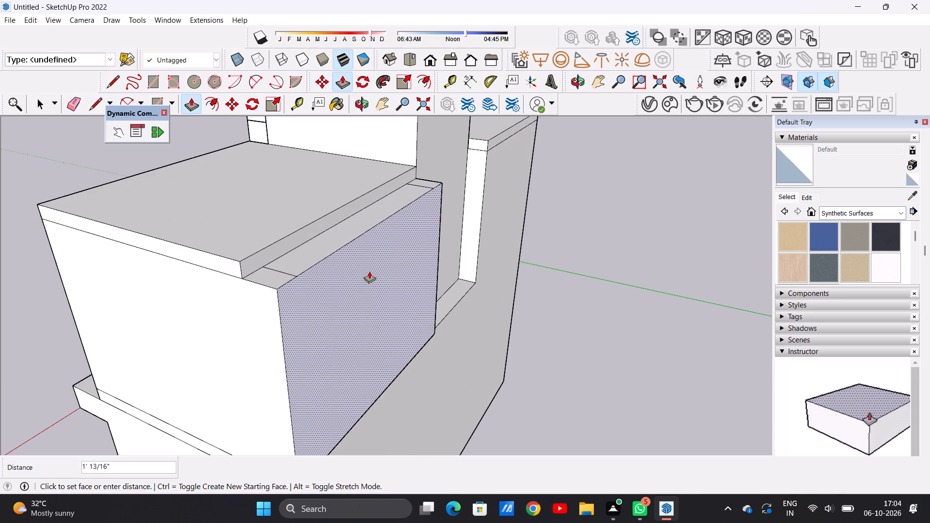
pyautogui.scroll(-6, 366, 251)
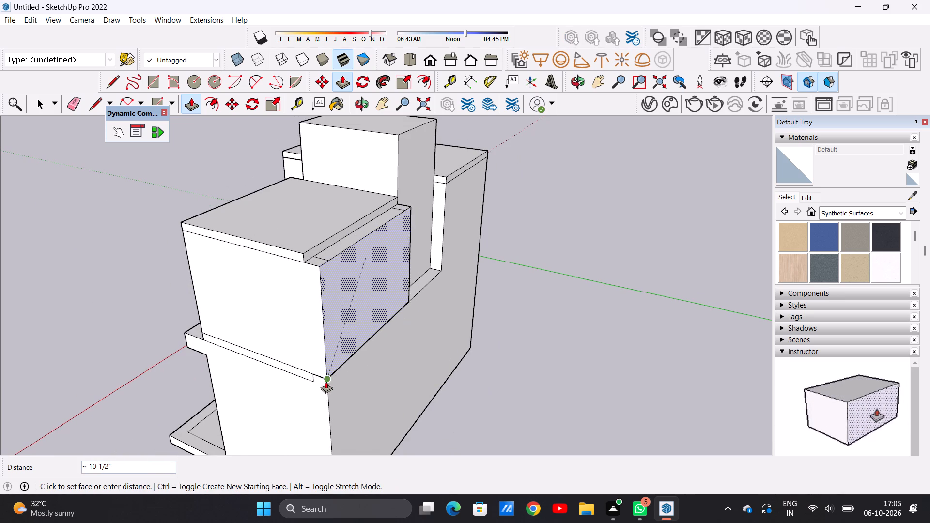
pyautogui.click(325, 383)
# Push/pull the roof slab's rear face about 10 1/2" to the corner of the extended rear wall.
pyautogui.scroll(5, 316, 258)
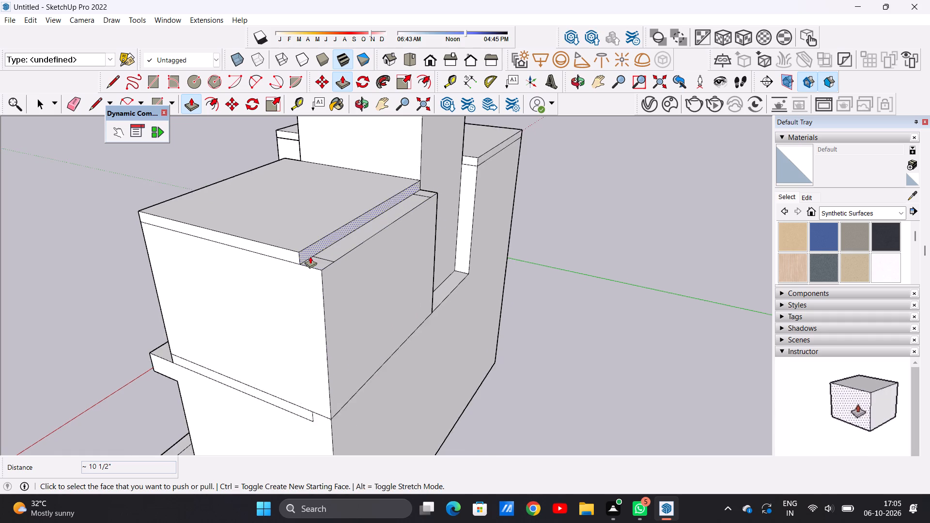
pyautogui.scroll(3, 310, 256)
pyautogui.click(310, 256)
pyautogui.click(328, 283)
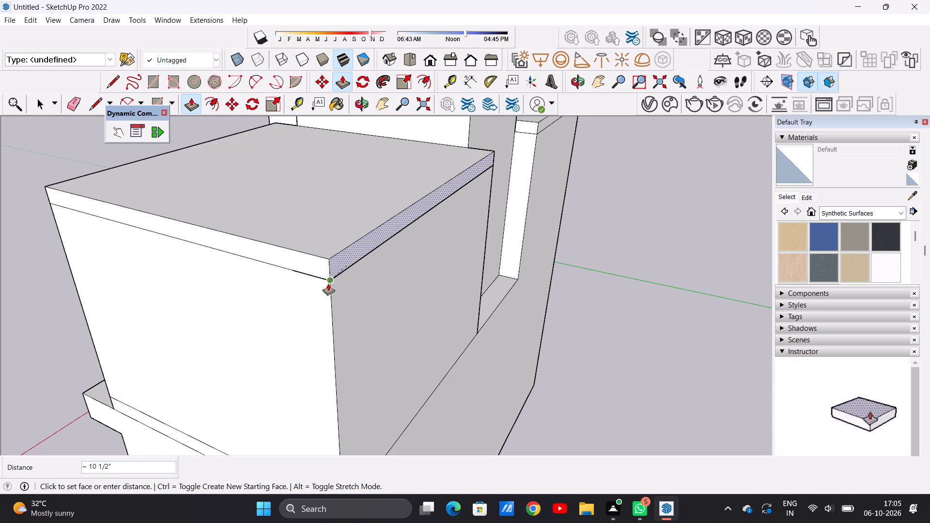
# Push/pull the middle block's rear face out about 10 1/2" to align with the lower box's extended rear wall.
pyautogui.scroll(-11, 323, 298)
pyautogui.scroll(11, 430, 265)
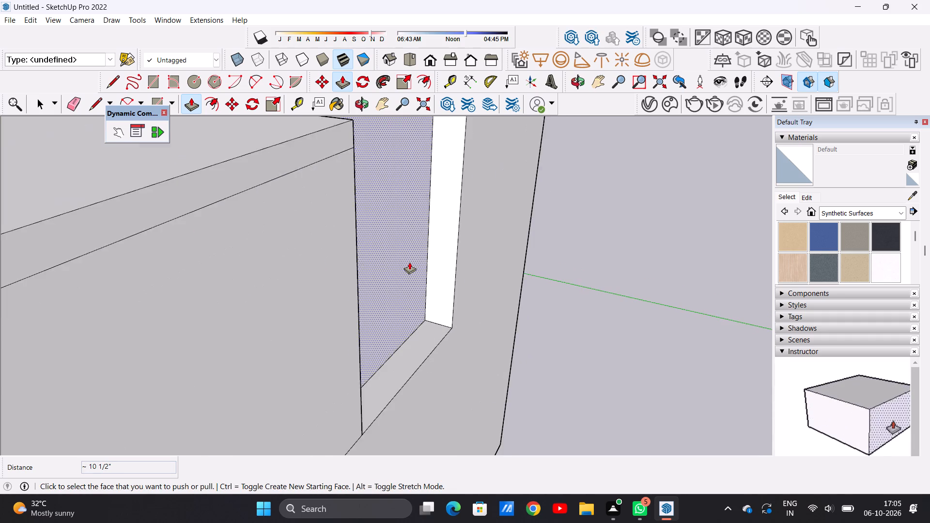
pyautogui.click(409, 262)
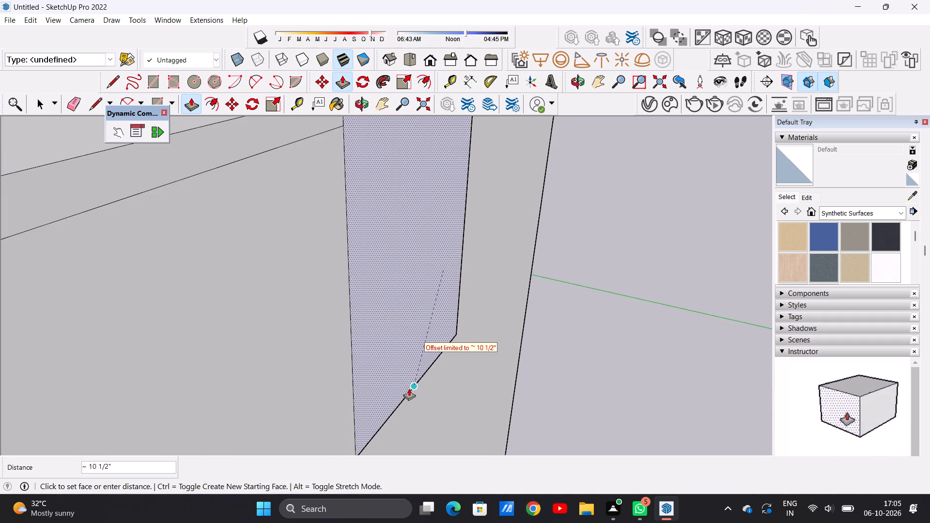
pyautogui.scroll(-6, 414, 327)
pyautogui.click(385, 396)
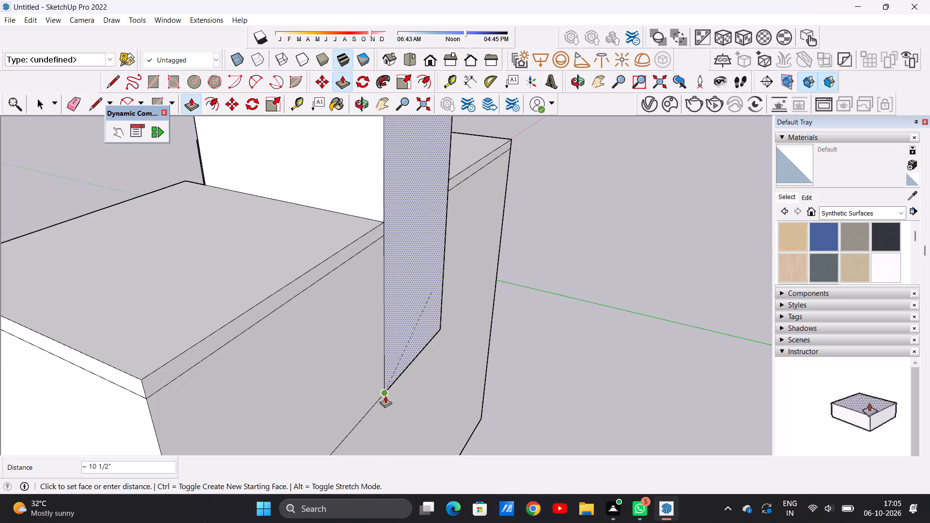
pyautogui.press('space')
# Examine the whole house from the rear, side and front, including the roof slabs and the middle block.
pyautogui.scroll(-12, 419, 392)
pyautogui.moveTo(429, 342); pyautogui.dragTo(418, 299, button='middle')
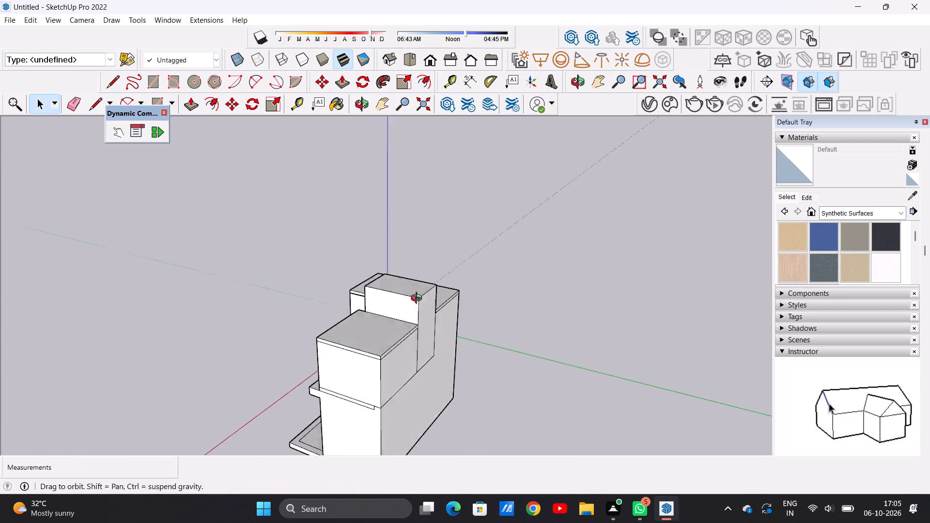
pyautogui.moveTo(418, 299); pyautogui.dragTo(496, 300, button='middle')
pyautogui.moveTo(332, 332); pyautogui.dragTo(511, 322, button='middle')
pyautogui.moveTo(401, 341); pyautogui.dragTo(506, 330, button='middle')
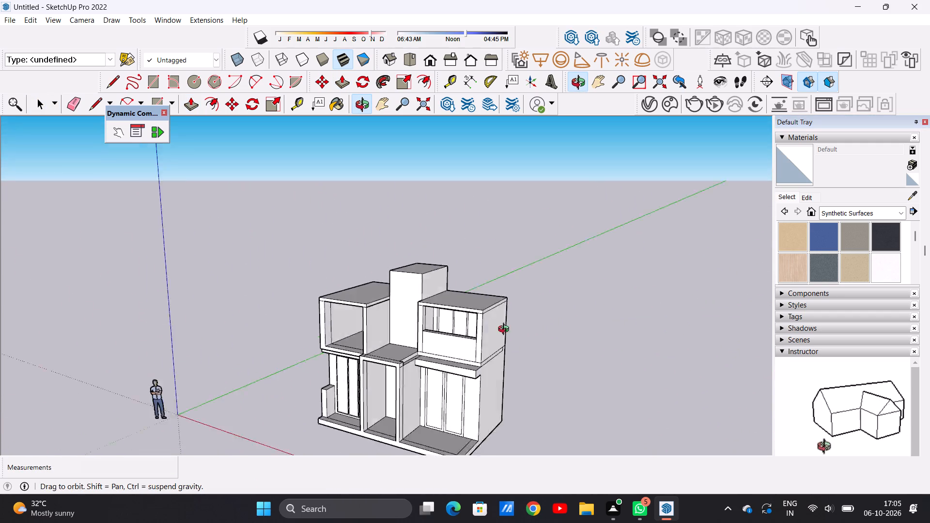
pyautogui.moveTo(506, 330); pyautogui.dragTo(554, 323, button='middle')
pyautogui.moveTo(415, 347); pyautogui.dragTo(450, 314, button='middle')
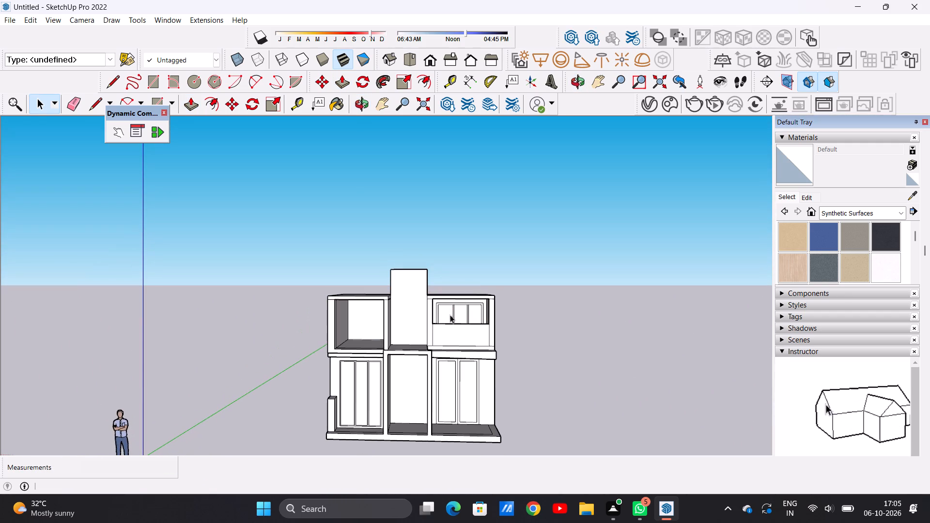
pyautogui.scroll(-10, 345, 352)
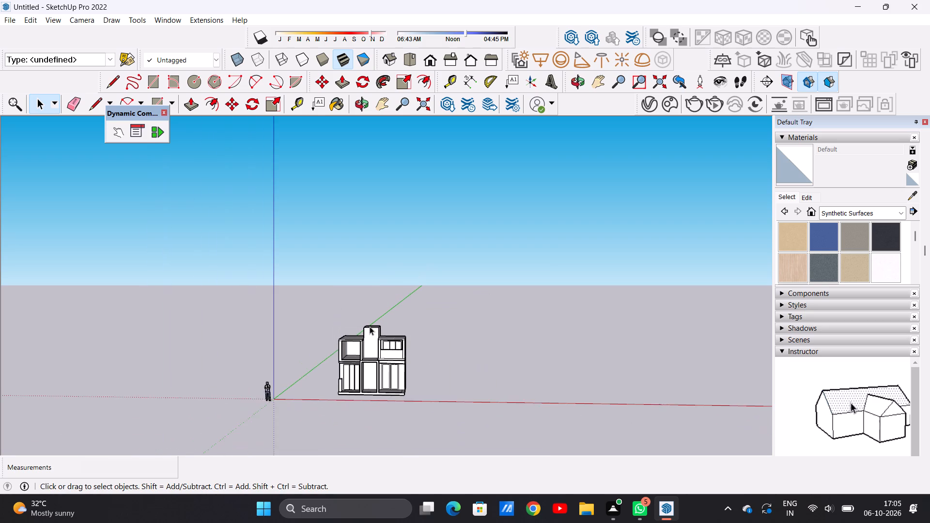
# Push/pull the rear wall inside the open upper-floor box forward about 8' 1" toward the front opening.
pyautogui.scroll(10, 370, 326)
pyautogui.scroll(10, 331, 385)
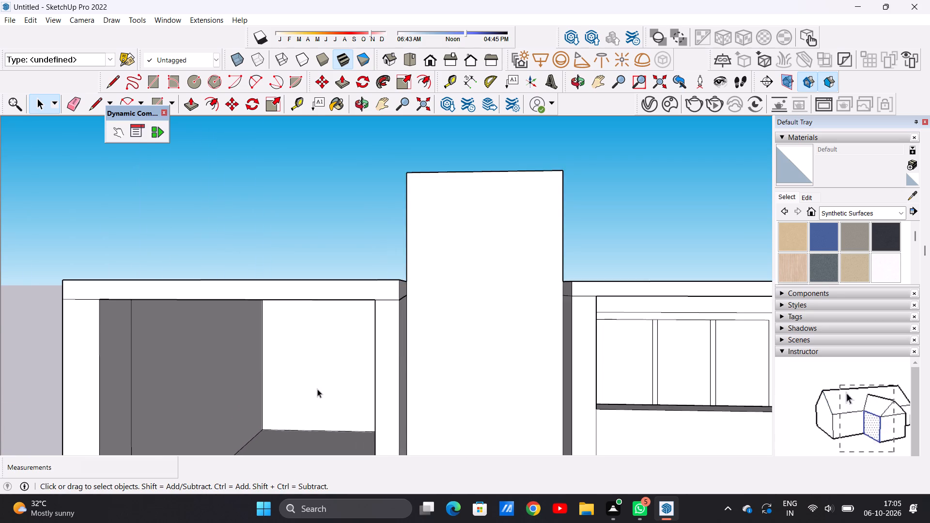
pyautogui.moveTo(331, 378); pyautogui.dragTo(365, 382, button='middle')
pyautogui.scroll(2, 365, 382)
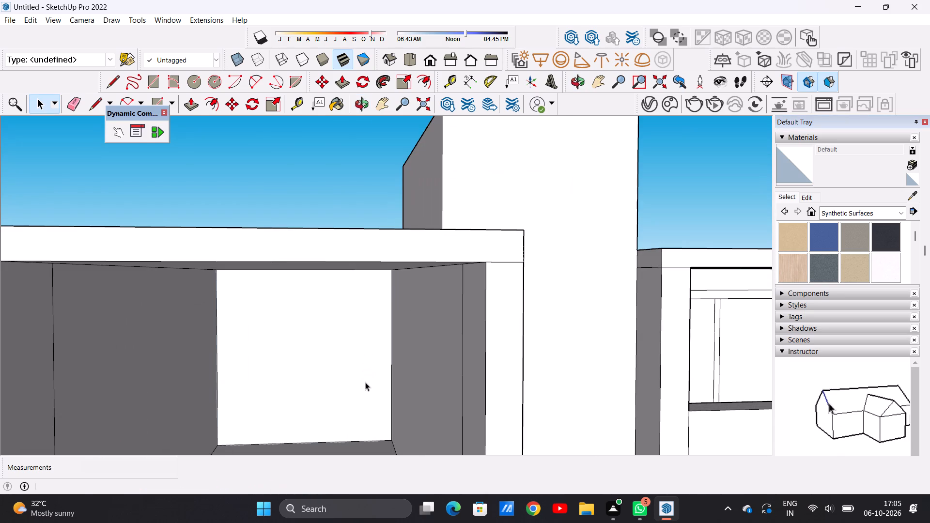
pyautogui.press('p')
pyautogui.click(314, 359)
pyautogui.scroll(-5, 320, 380)
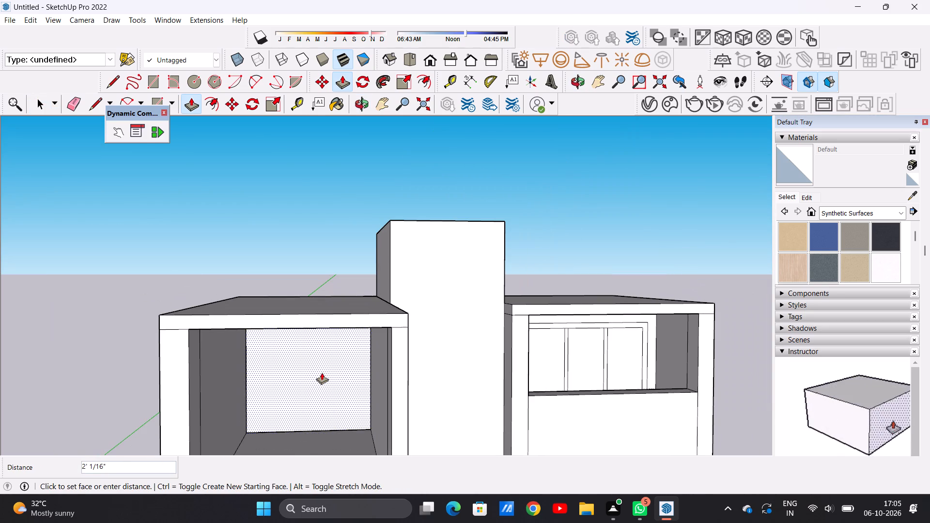
pyautogui.scroll(-5, 318, 374)
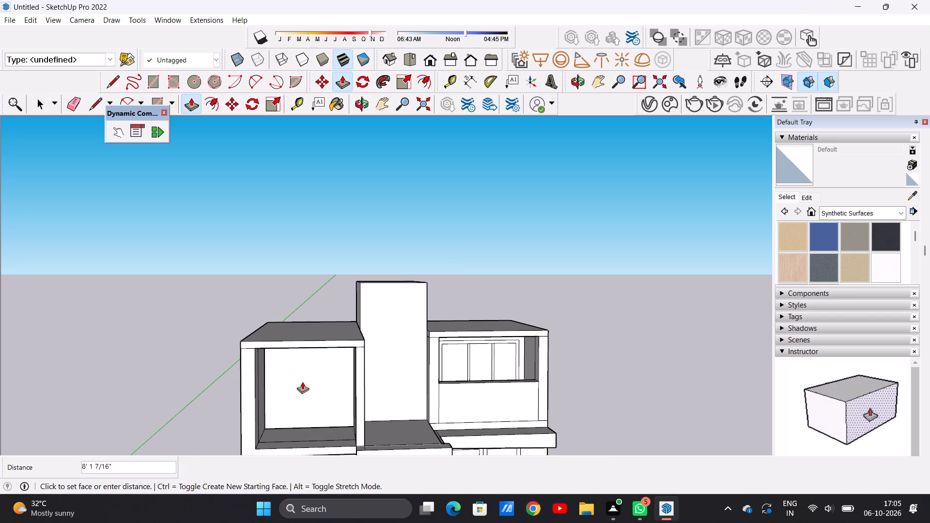
pyautogui.click(302, 382)
pyautogui.press('space')
# Draw a window rectangle about 5' 7" square on the box's recessed wall, reaching down to the floor edge.
pyautogui.scroll(13, 330, 393)
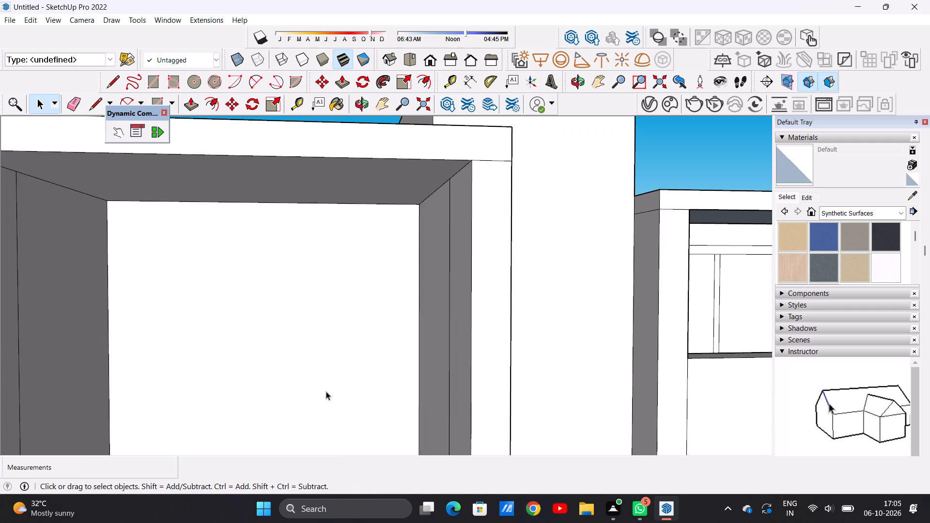
pyautogui.scroll(-12, 336, 342)
pyautogui.scroll(7, 347, 393)
pyautogui.scroll(1, 351, 341)
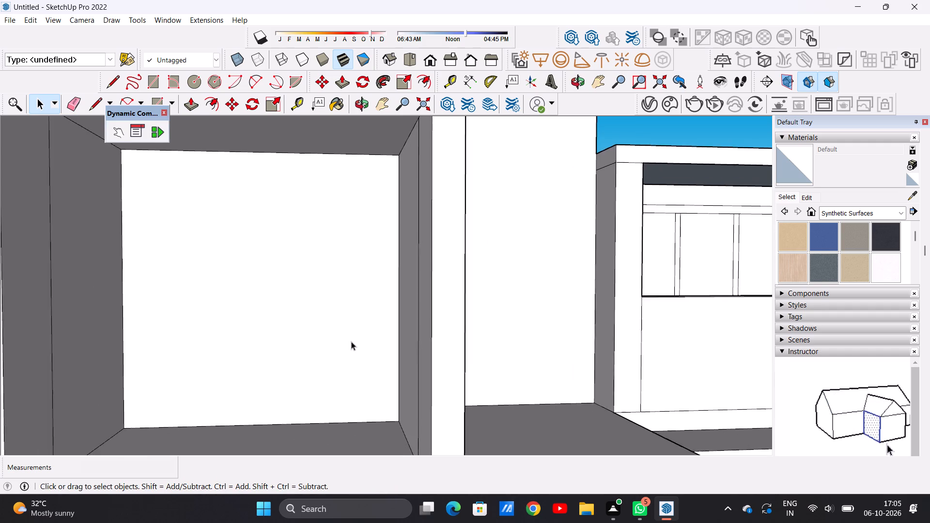
pyautogui.scroll(1, 351, 341)
pyautogui.press('r')
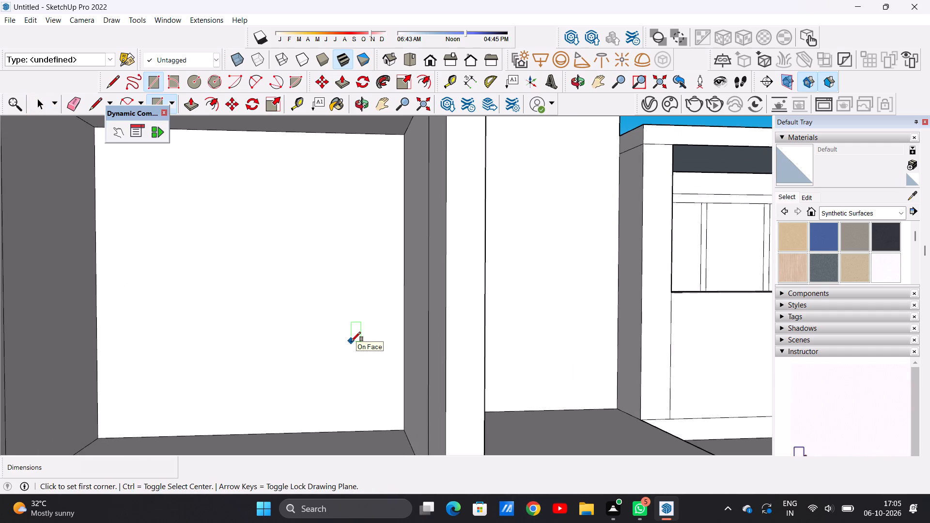
pyautogui.scroll(-5, 350, 341)
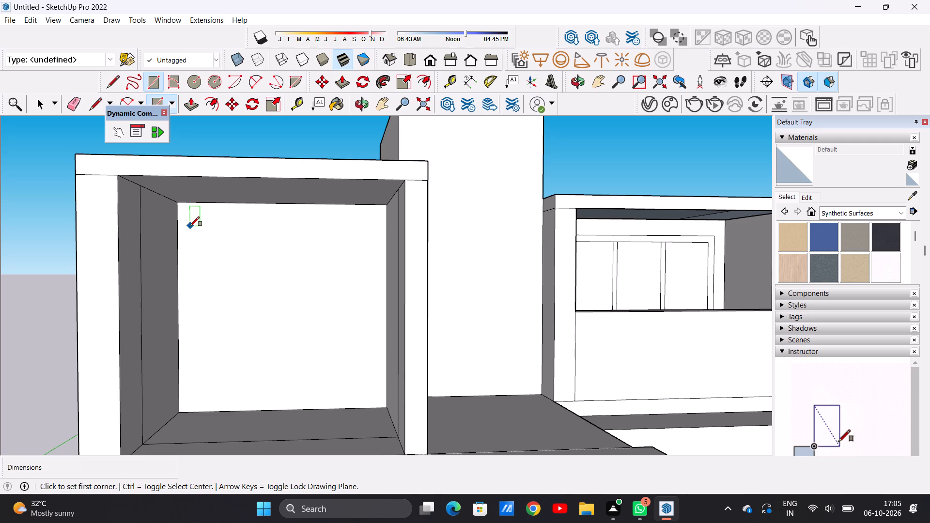
pyautogui.click(188, 228)
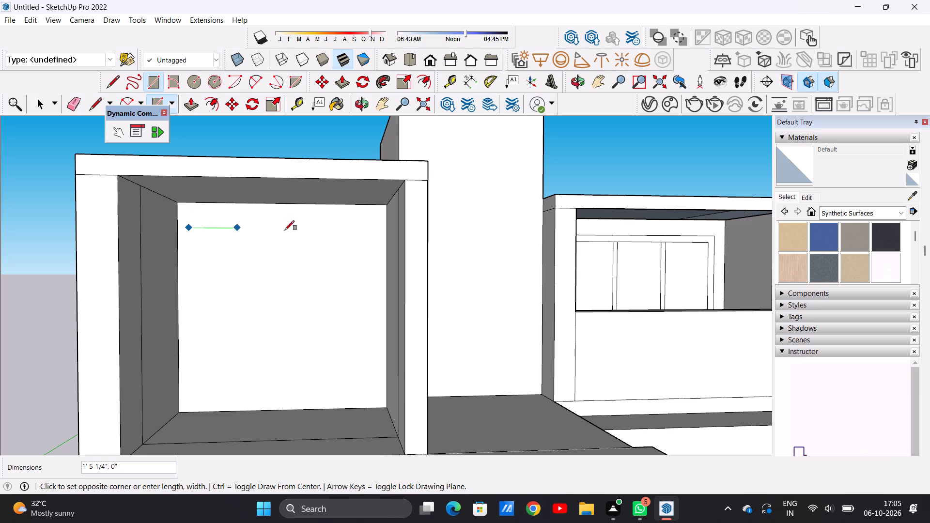
pyautogui.click(375, 408)
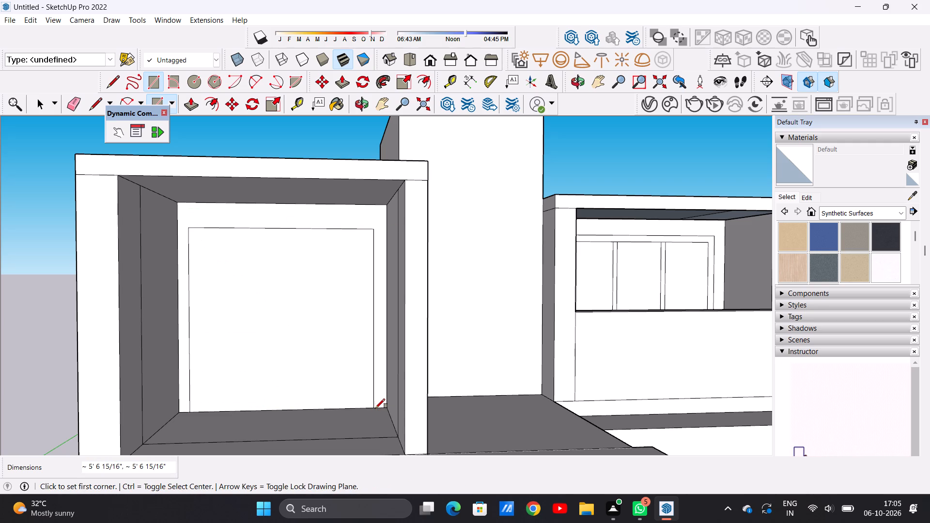
pyautogui.press('space')
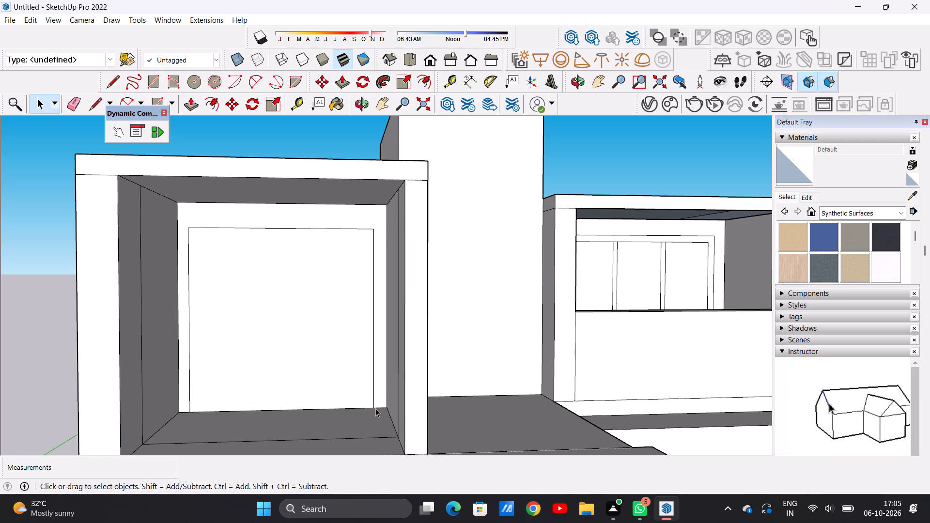
# Offset the window rectangle inward about 2 1/8" to form its frame.
pyautogui.write('of')
pyautogui.click(317, 241)
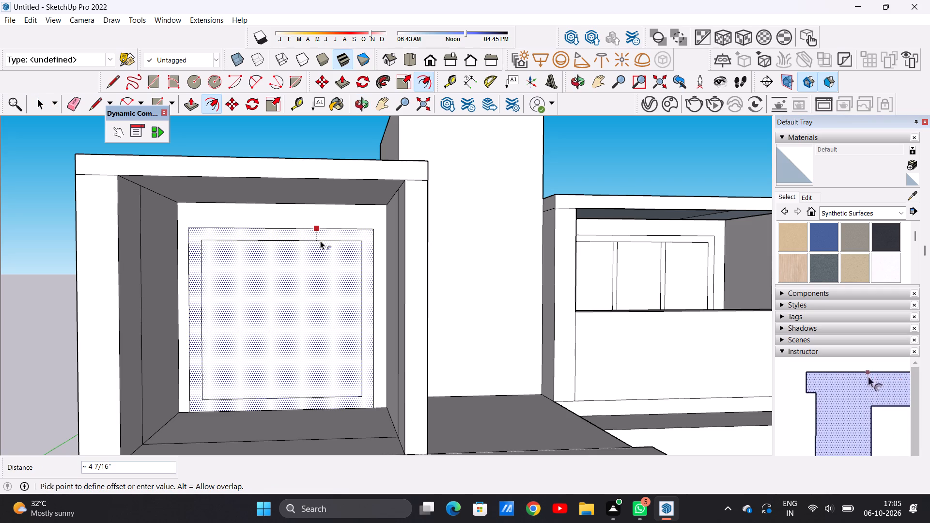
pyautogui.click(315, 234)
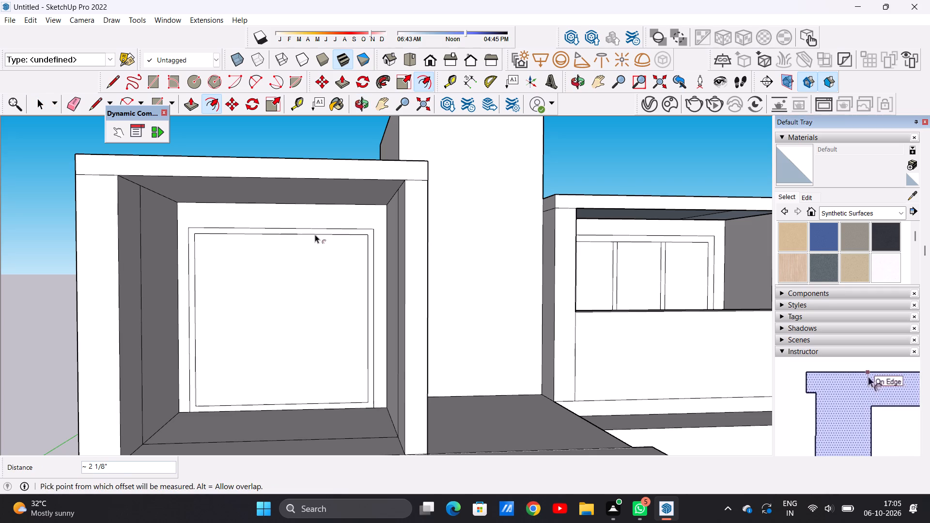
pyautogui.press('space')
# Draw two vertical lines about 5' 2 11/16" long inside the frame, dividing the window into three panes.
pyautogui.press('l')
pyautogui.scroll(-4, 359, 375)
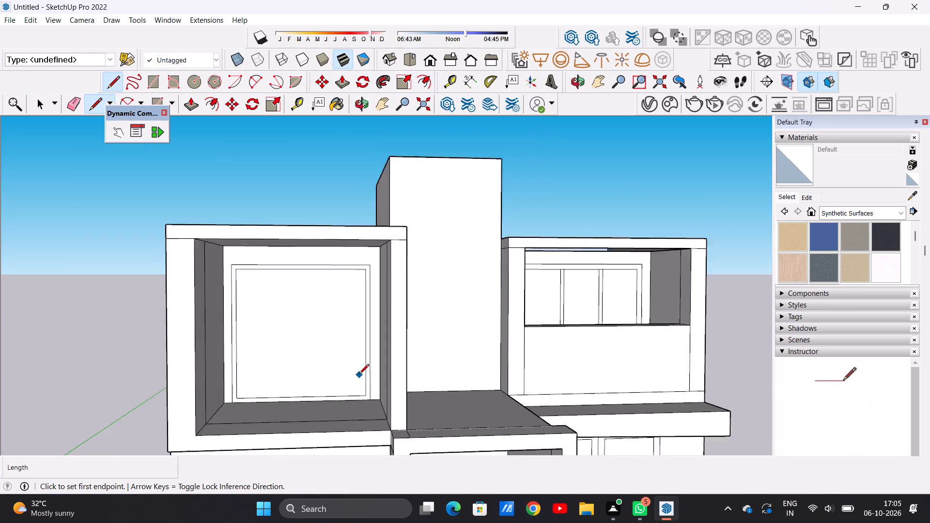
pyautogui.scroll(4, 357, 323)
pyautogui.scroll(-5, 214, 327)
pyautogui.scroll(6, 241, 298)
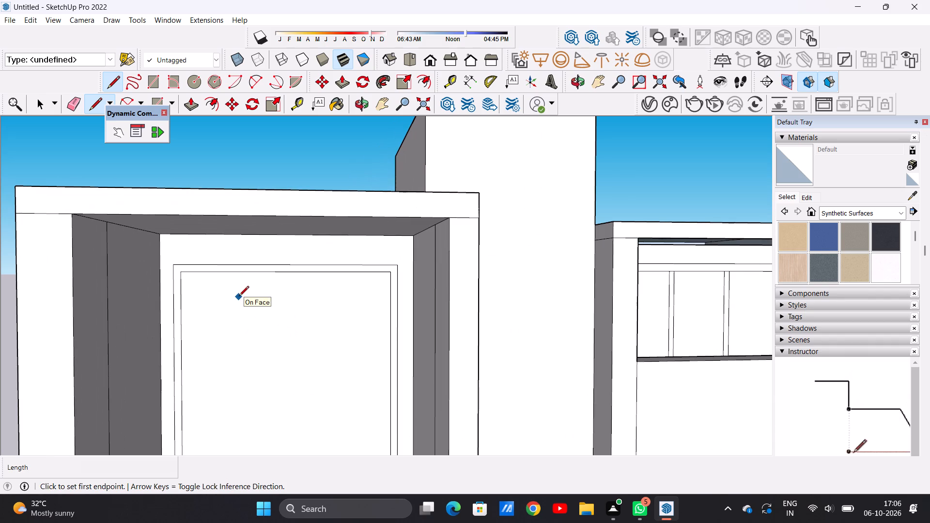
pyautogui.scroll(-10, 218, 248)
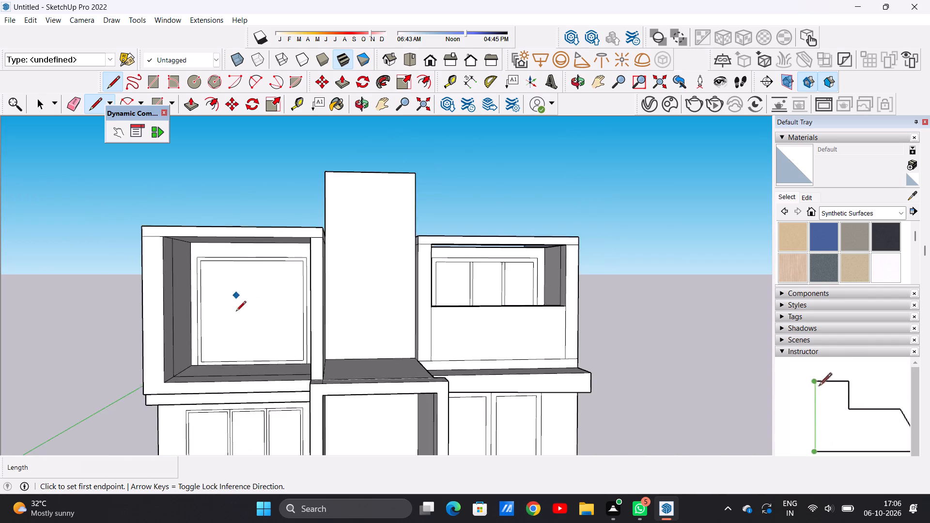
pyautogui.scroll(8, 236, 341)
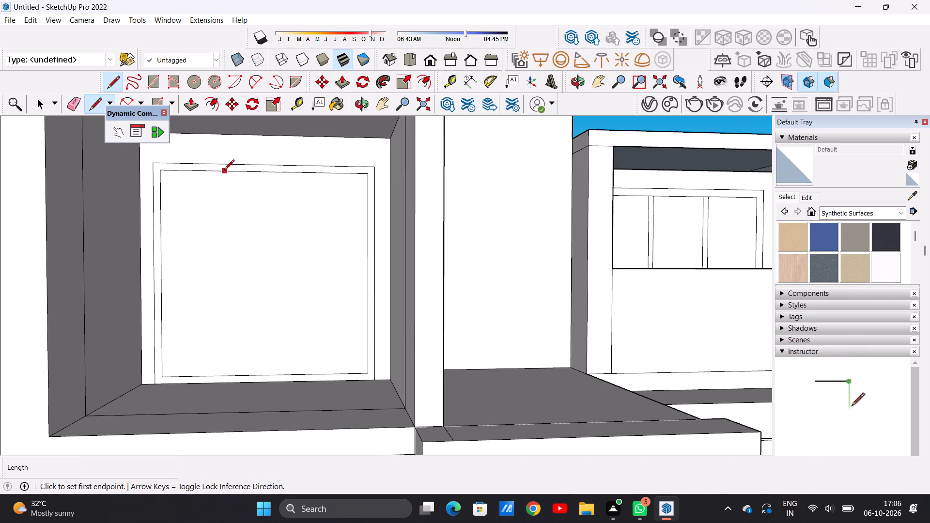
pyautogui.click(225, 170)
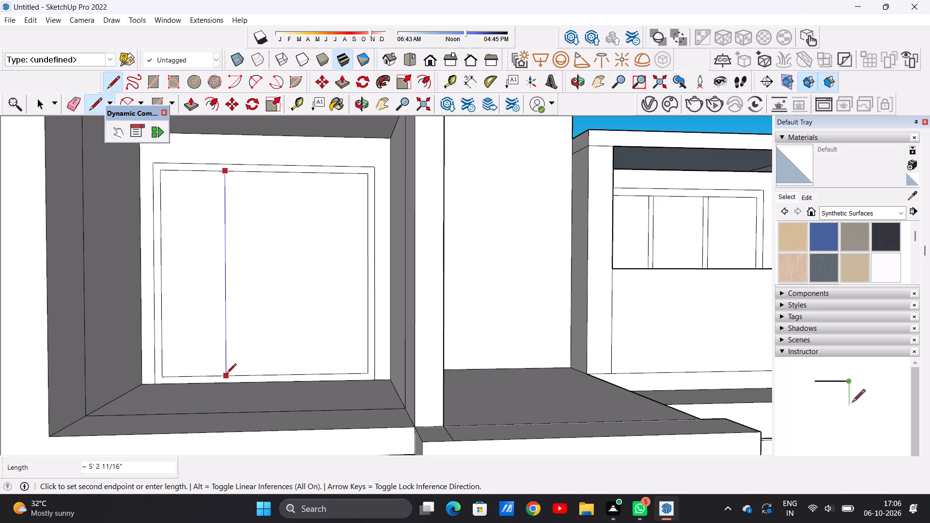
pyautogui.click(226, 374)
pyautogui.click(302, 173)
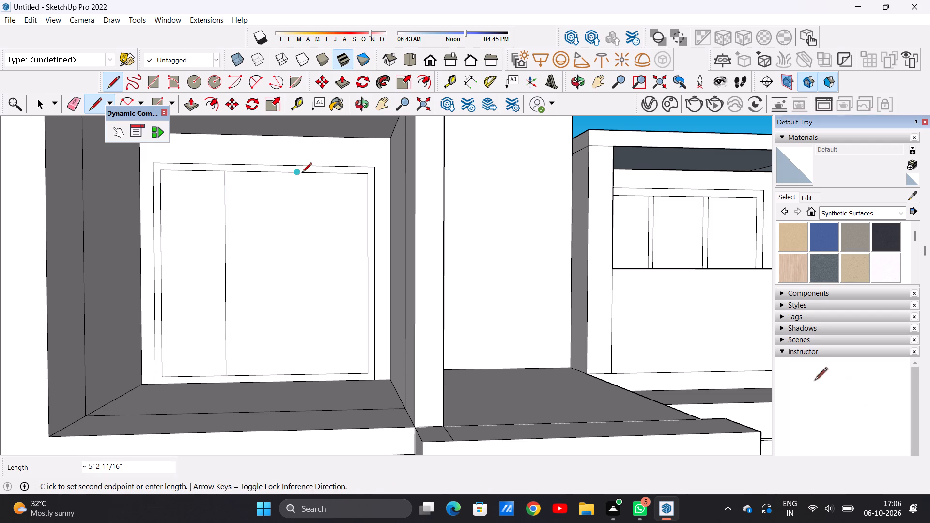
pyautogui.click(298, 373)
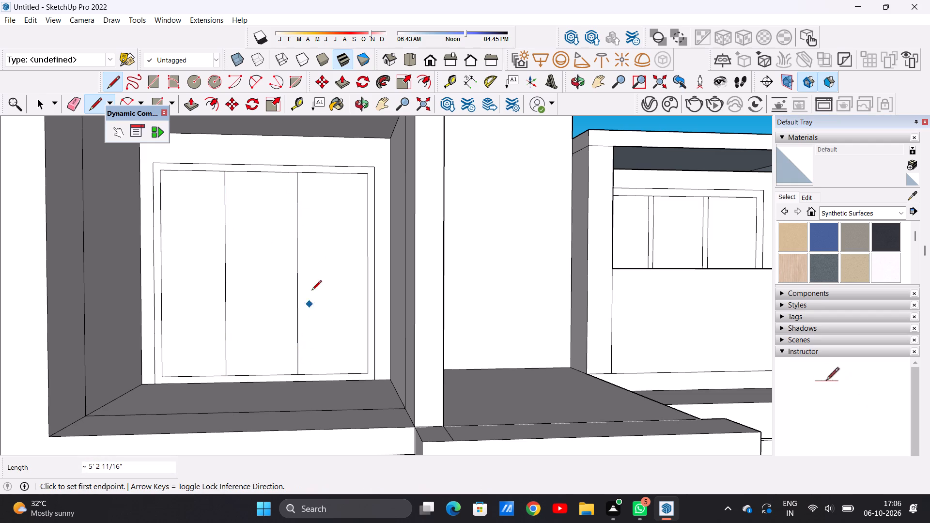
# Draw a second vertical line close beside each dividing line to form two narrow mullions across the frame's full inner height.
pyautogui.click(305, 173)
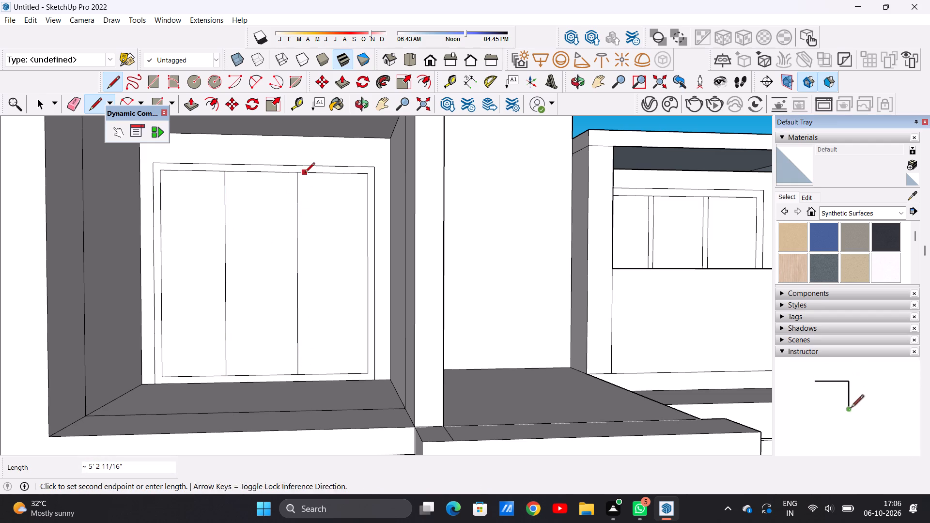
pyautogui.click(309, 373)
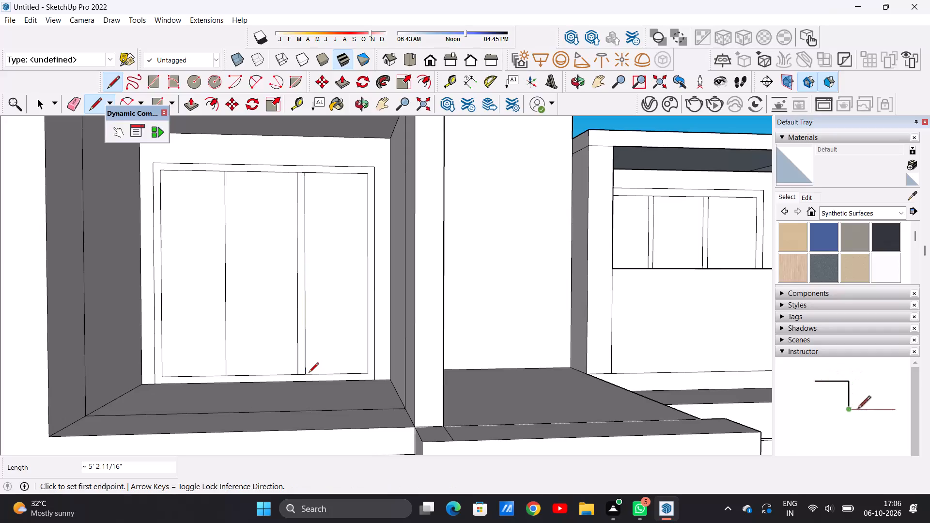
pyautogui.scroll(2, 232, 173)
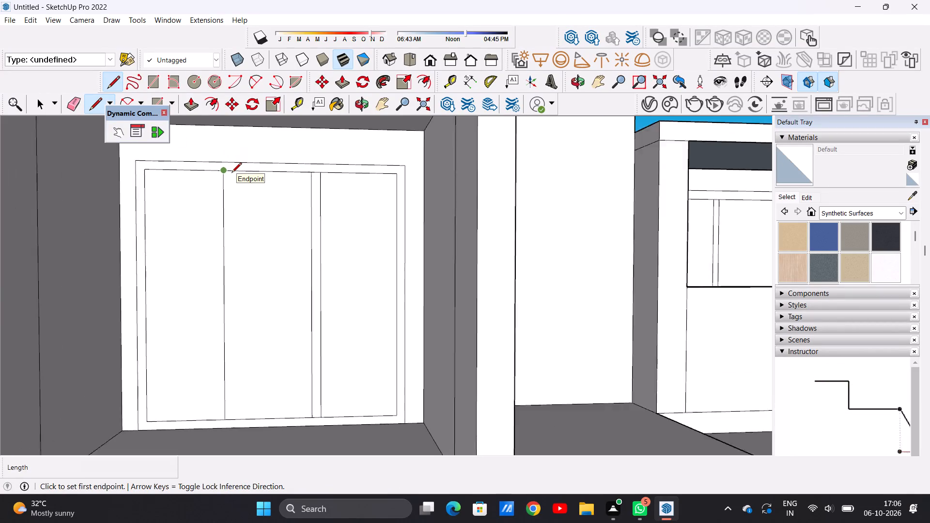
pyautogui.scroll(2, 232, 173)
pyautogui.click(231, 170)
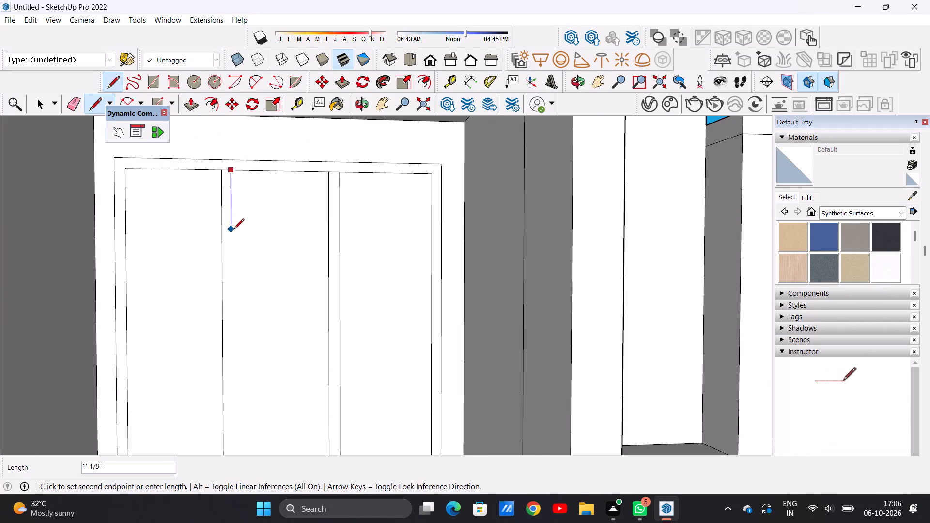
pyautogui.scroll(-9, 235, 216)
pyautogui.scroll(10, 237, 304)
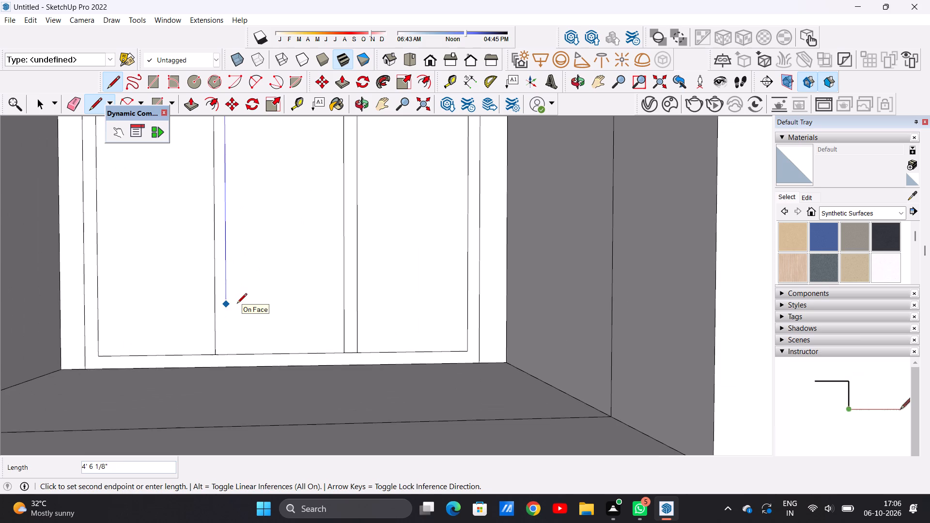
pyautogui.click(229, 351)
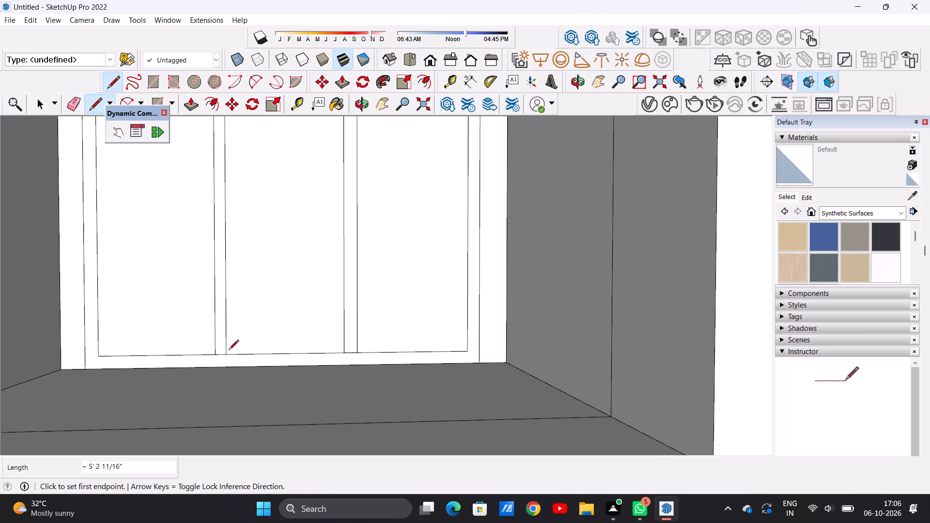
pyautogui.press('space')
# Examine the three-pane window and the rest of the upper floor from the front and from an angle above.
pyautogui.scroll(-17, 229, 335)
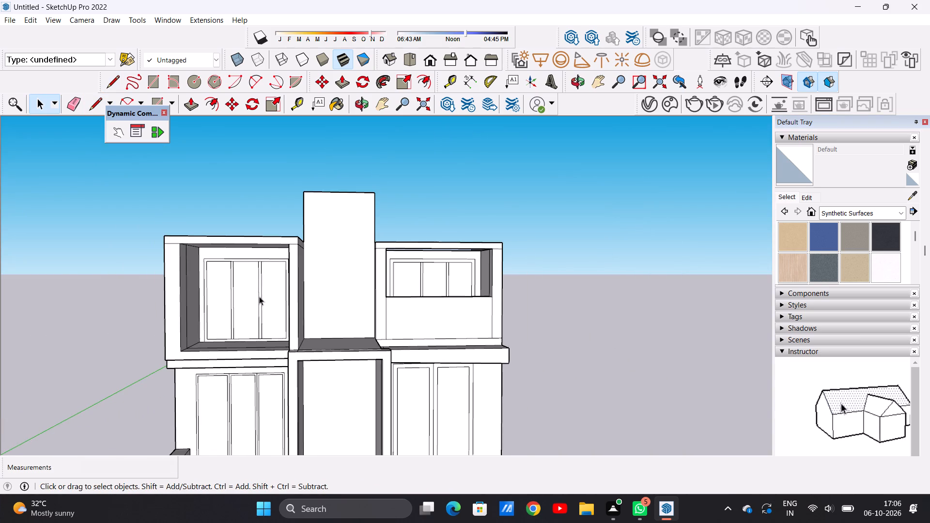
pyautogui.scroll(3, 257, 286)
pyautogui.moveTo(201, 291); pyautogui.dragTo(223, 290, button='middle')
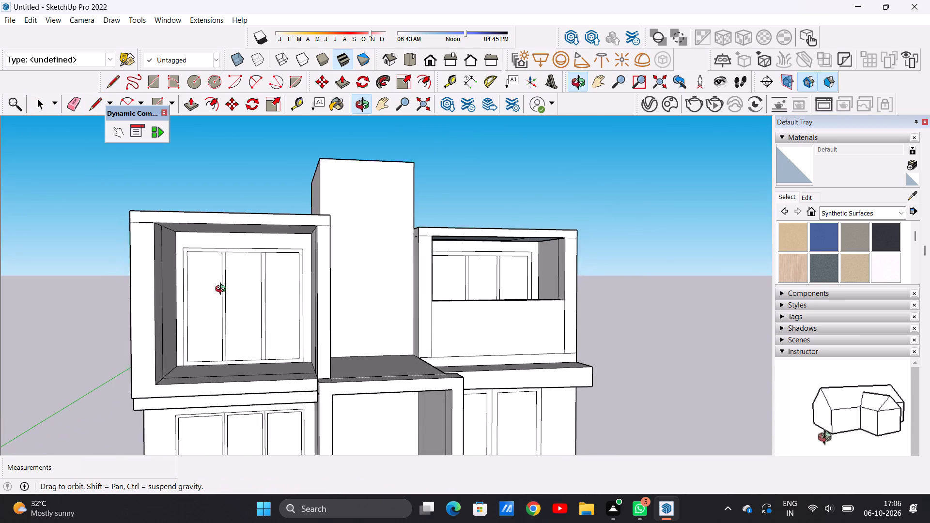
pyautogui.moveTo(223, 290); pyautogui.dragTo(226, 290, button='middle')
pyautogui.moveTo(209, 296); pyautogui.dragTo(172, 314, button='middle')
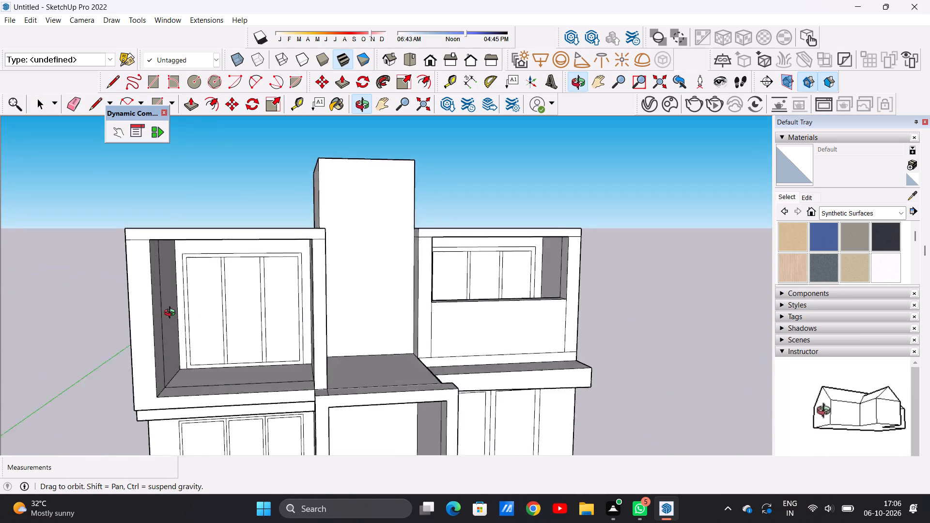
pyautogui.moveTo(172, 314); pyautogui.dragTo(225, 313, button='middle')
pyautogui.scroll(-12, 204, 313)
pyautogui.scroll(7, 280, 319)
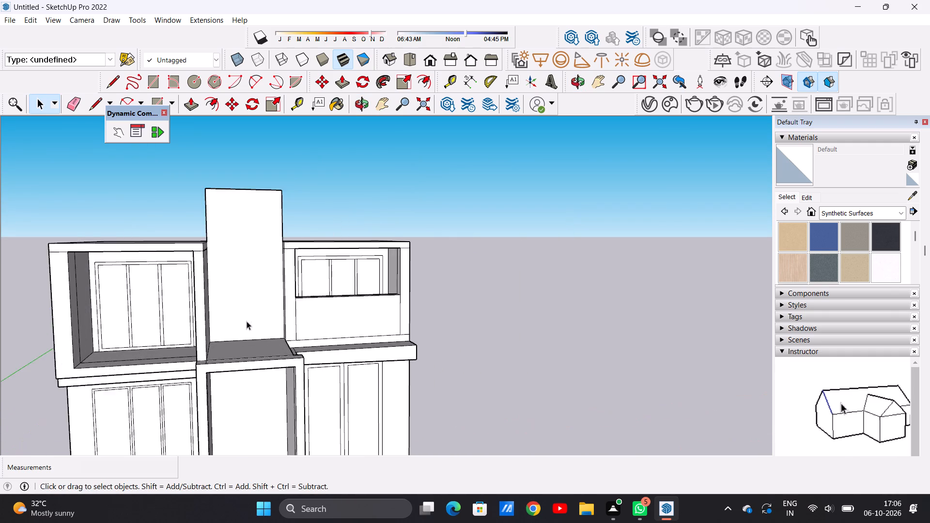
pyautogui.scroll(2, 181, 319)
pyautogui.scroll(-4, 181, 319)
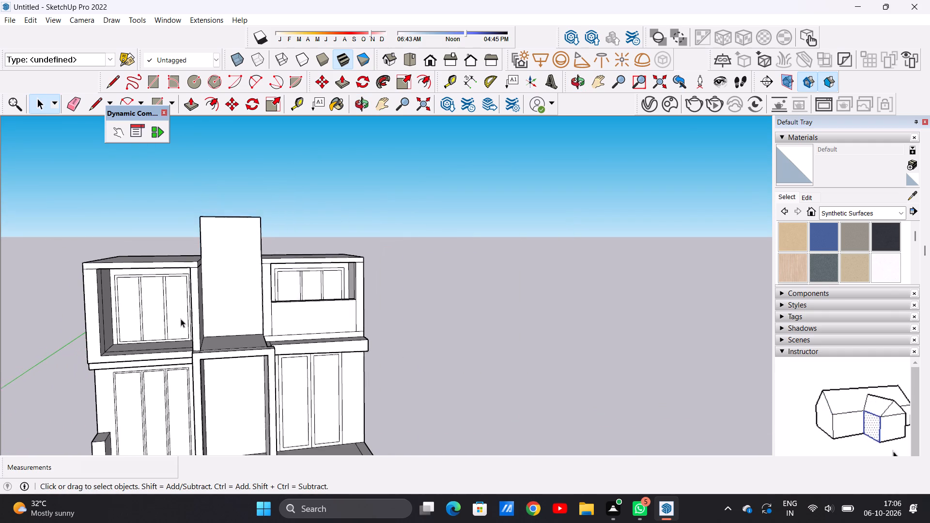
pyautogui.scroll(-2, 181, 319)
pyautogui.moveTo(102, 288); pyautogui.dragTo(144, 304, button='middle')
pyautogui.scroll(9, 142, 306)
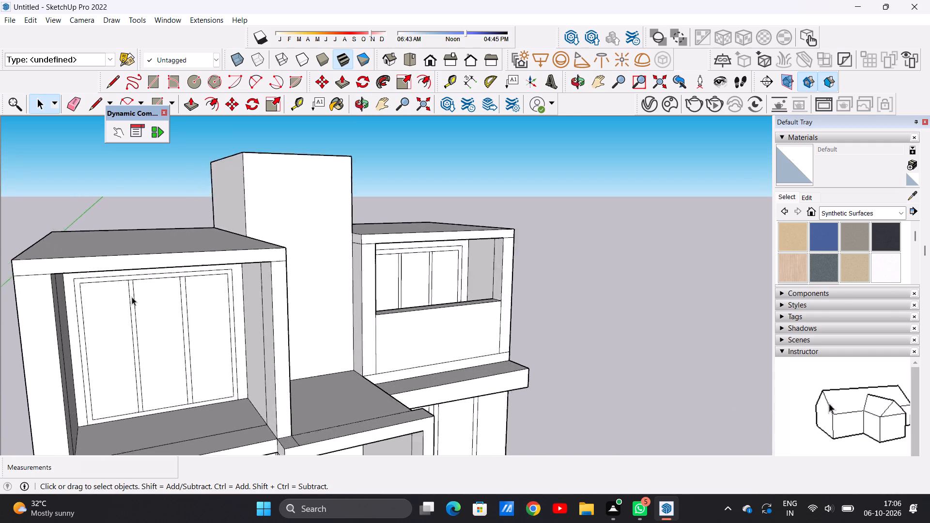
pyautogui.scroll(2, 132, 297)
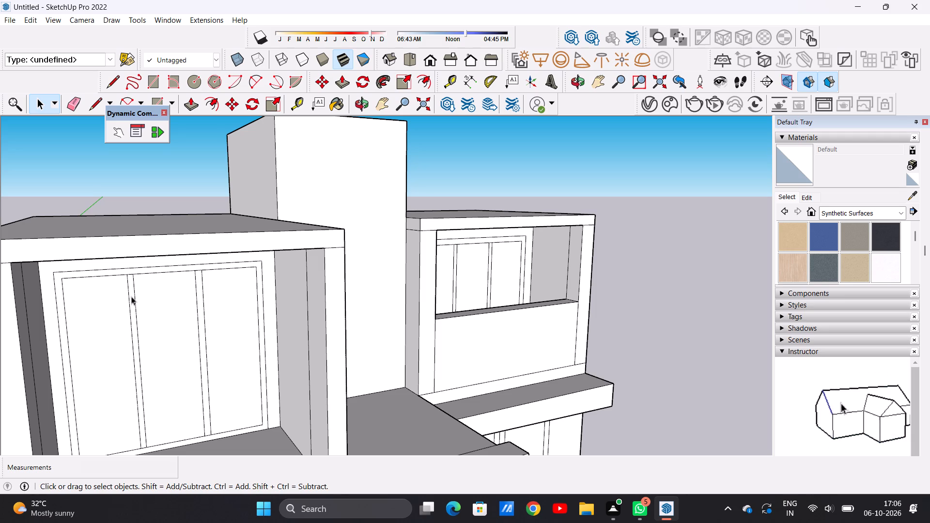
# Draw two closely spaced, near-horizontal lines about 5' 2 11/16" long across the lower half of the open box's window to form a crossbar.
pyautogui.press('l')
pyautogui.scroll(-5, 90, 273)
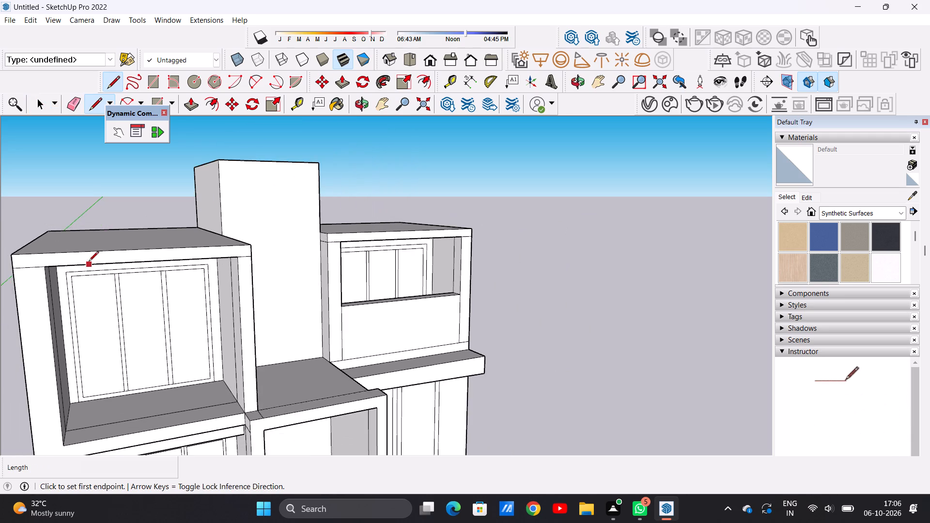
pyautogui.scroll(5, 169, 428)
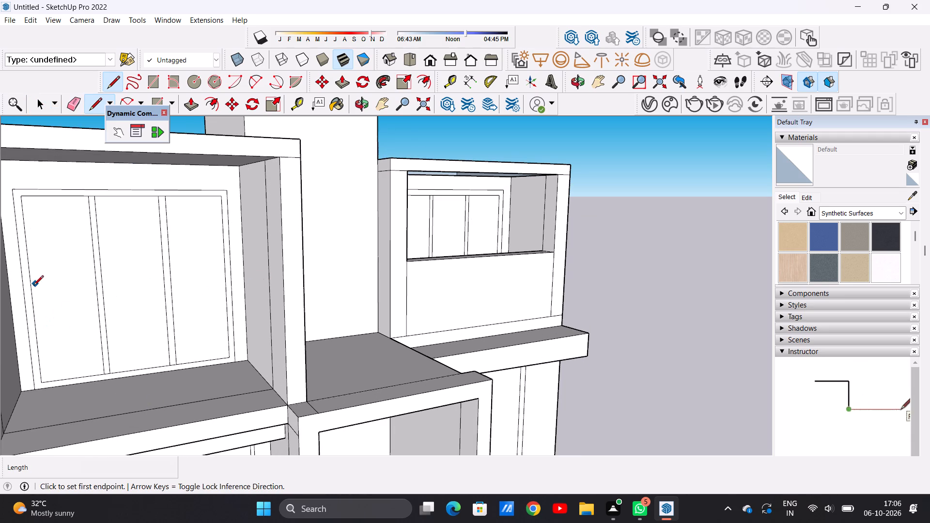
pyautogui.click(31, 312)
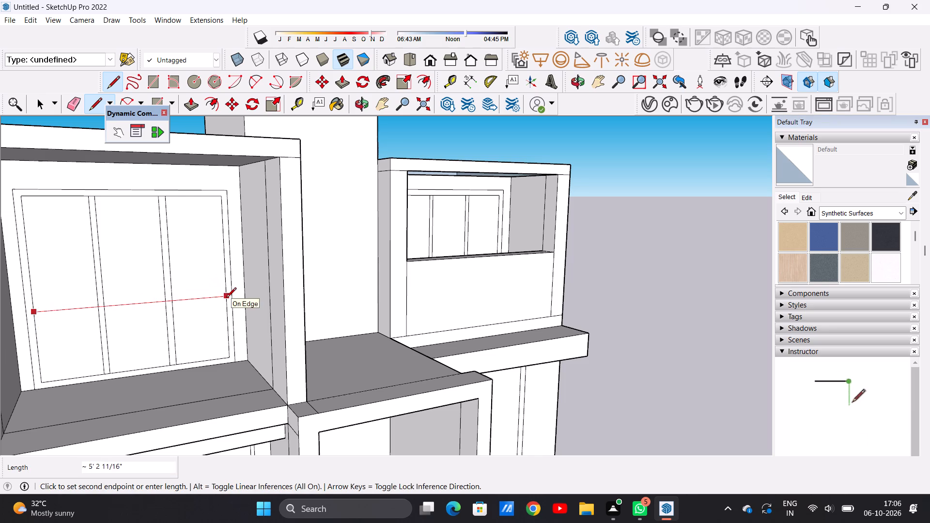
pyautogui.click(226, 298)
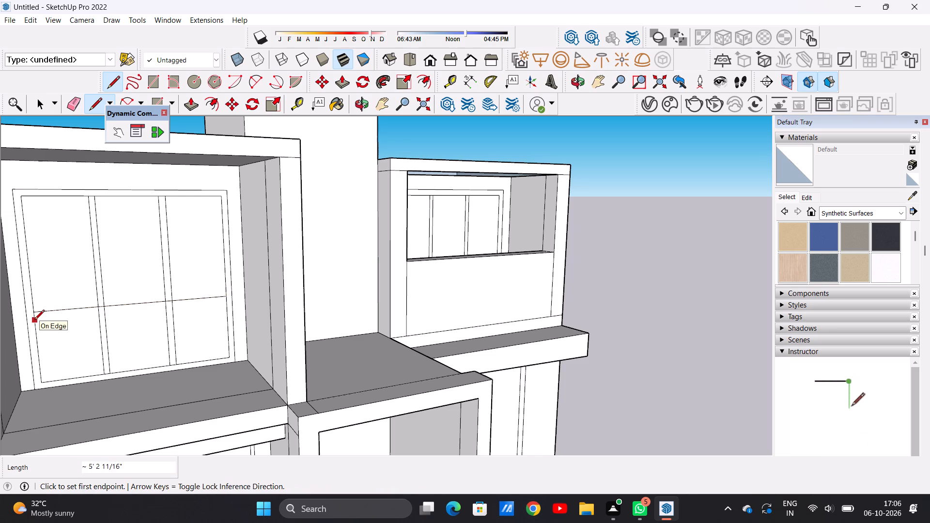
pyautogui.click(33, 320)
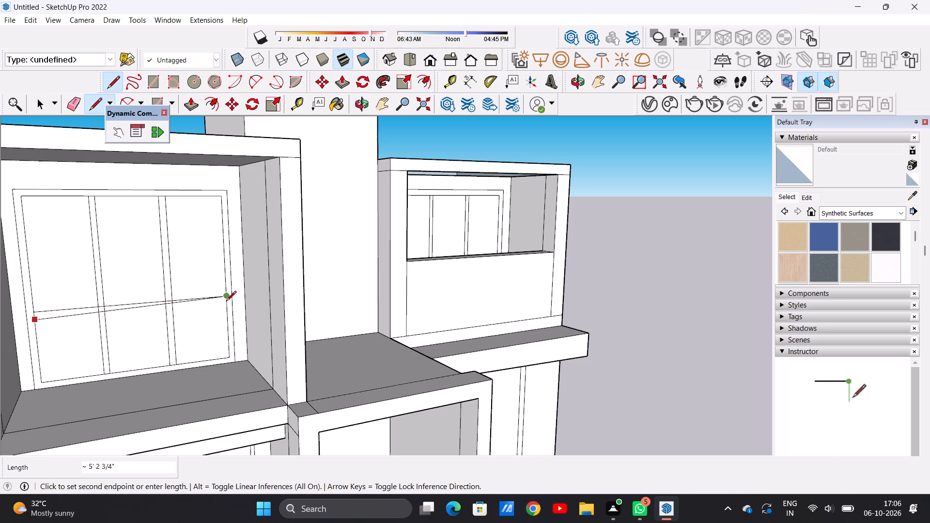
pyautogui.click(227, 304)
pyautogui.press('space')
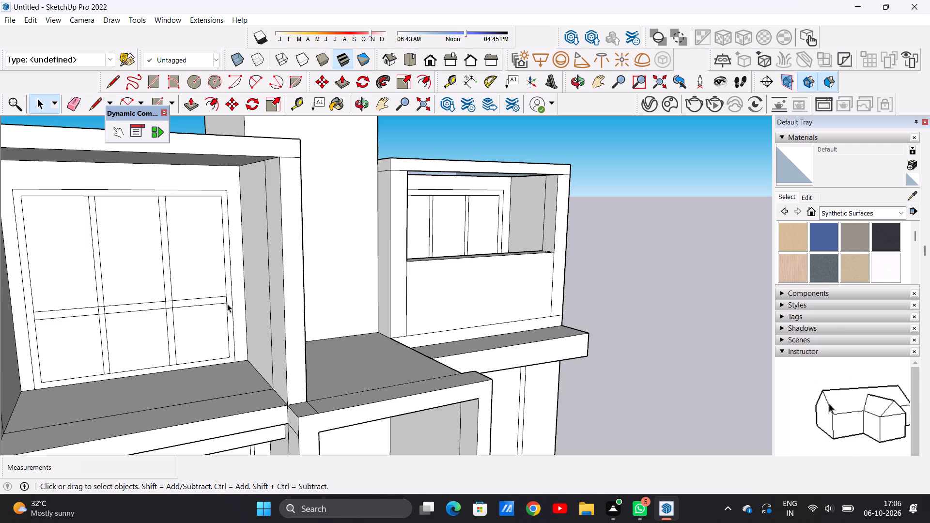
# Push/Pull the outer frame of the open box's window outward 4".
pyautogui.press('p')
pyautogui.scroll(-7, 227, 304)
pyautogui.scroll(7, 139, 259)
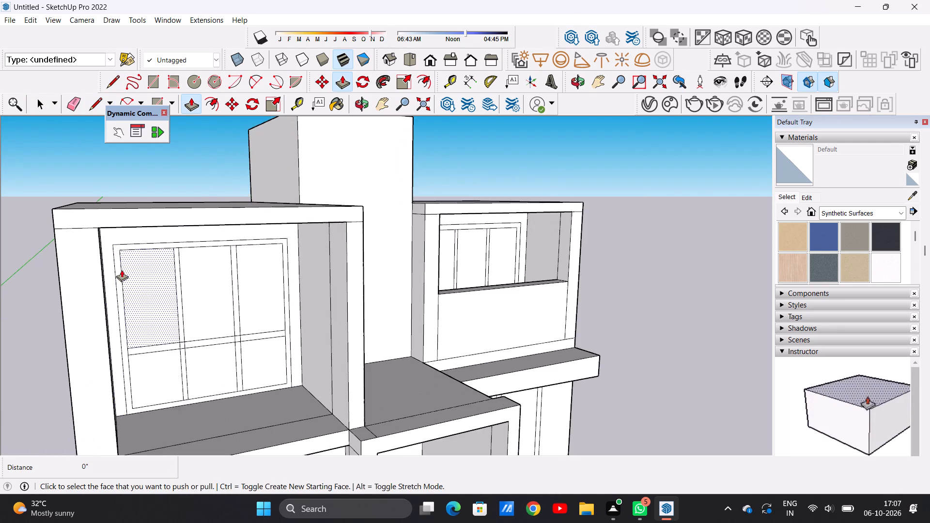
pyautogui.scroll(3, 122, 270)
pyautogui.click(115, 283)
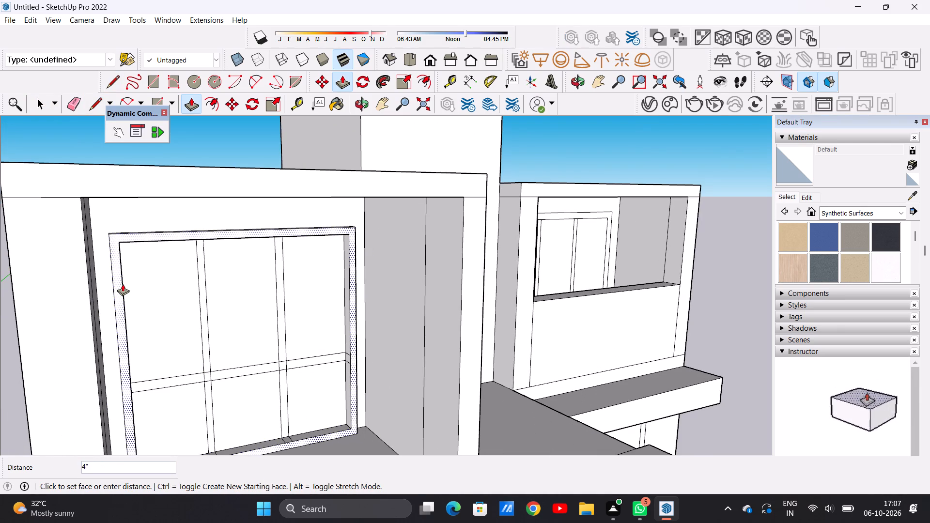
pyautogui.click(123, 284)
# Push/Pull the two vertical mullions above the crossbar outward 4" to match the frame.
pyautogui.scroll(-4, 210, 280)
pyautogui.moveTo(273, 275); pyautogui.dragTo(179, 294, button='middle')
pyautogui.scroll(3, 183, 274)
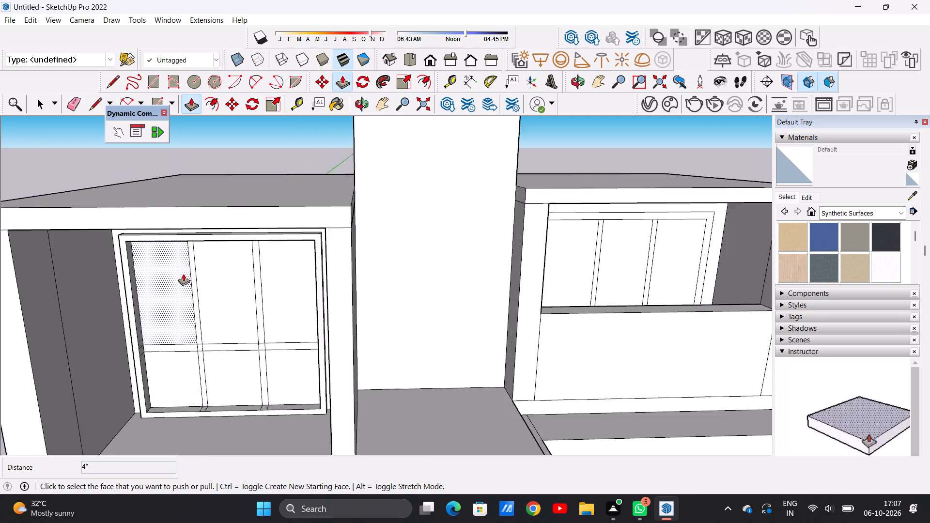
pyautogui.scroll(7, 183, 274)
pyautogui.click(201, 277)
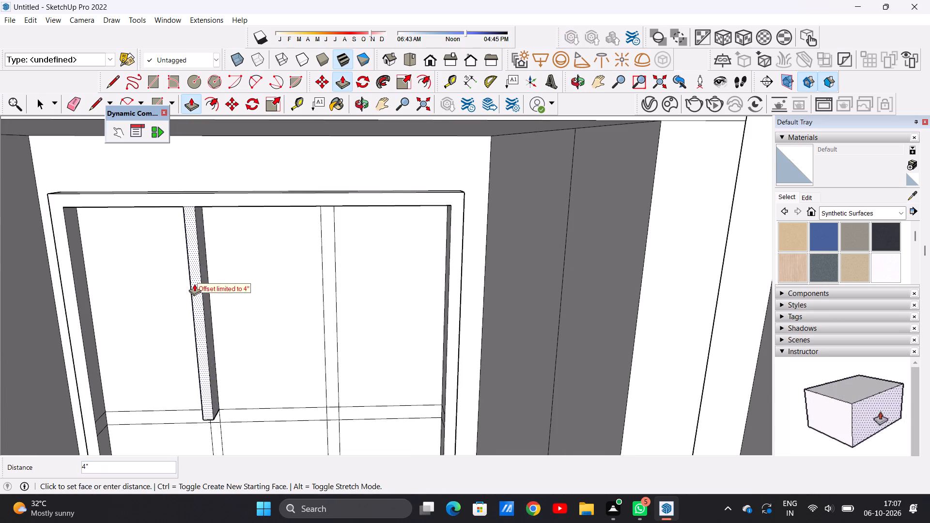
pyautogui.click(73, 294)
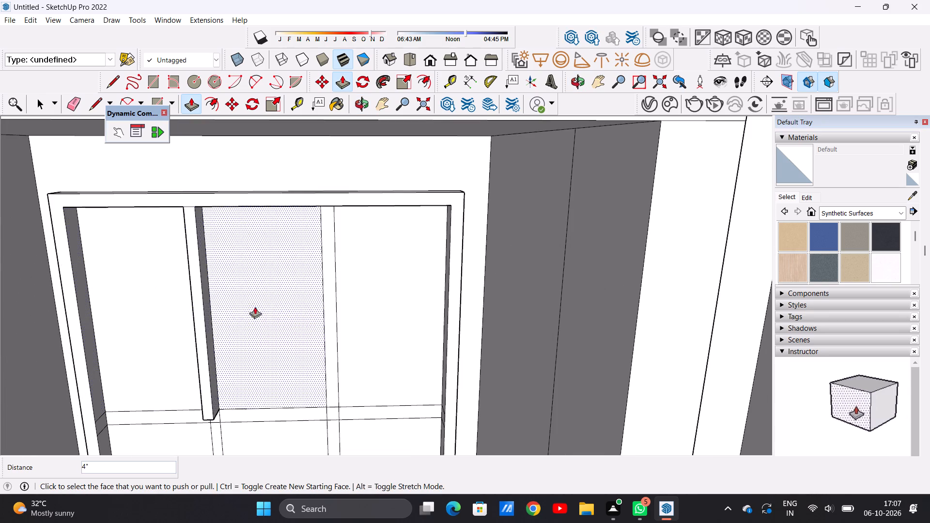
pyautogui.click(331, 306)
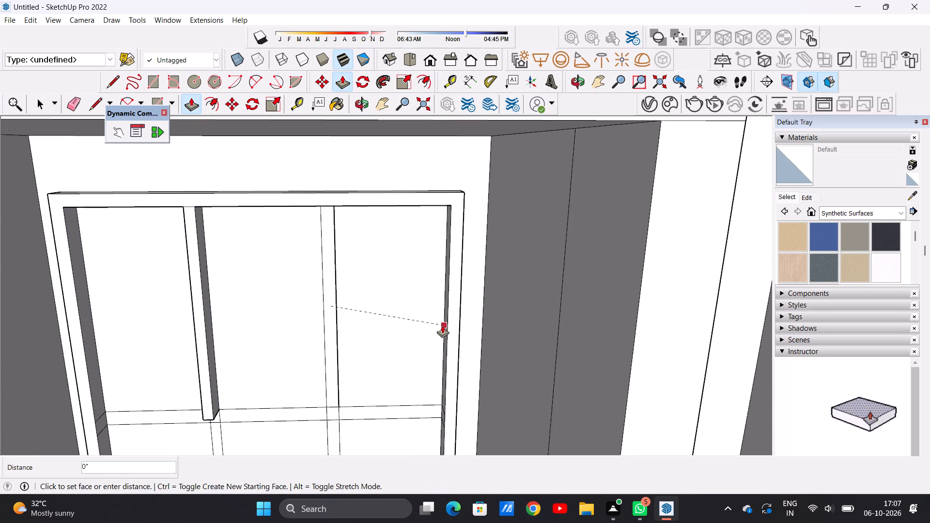
pyautogui.click(444, 326)
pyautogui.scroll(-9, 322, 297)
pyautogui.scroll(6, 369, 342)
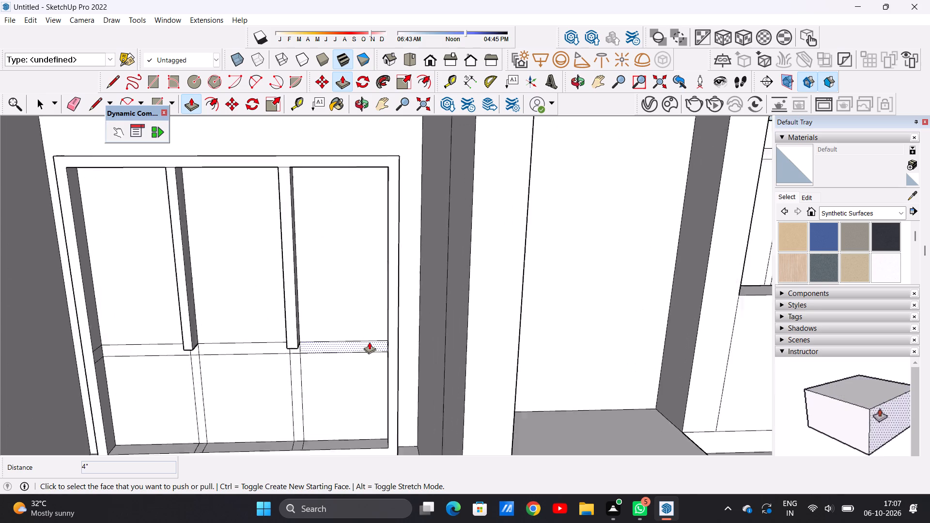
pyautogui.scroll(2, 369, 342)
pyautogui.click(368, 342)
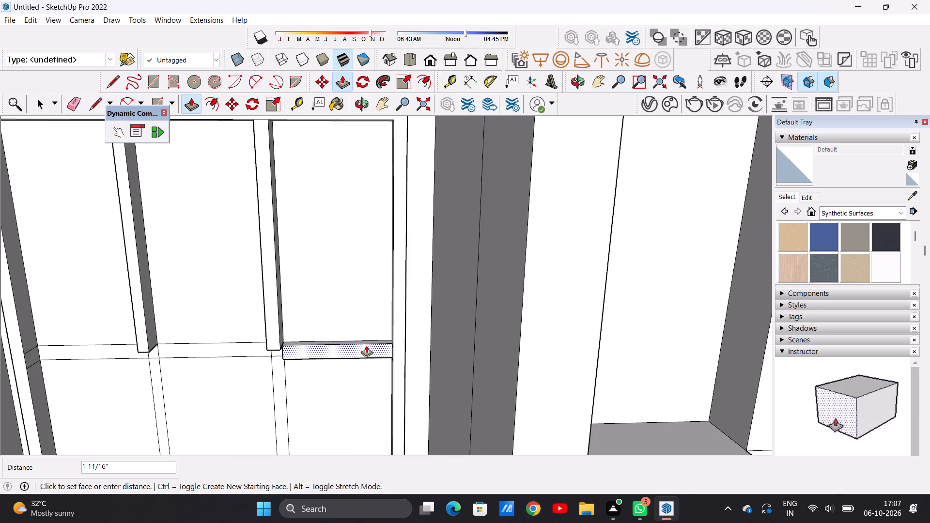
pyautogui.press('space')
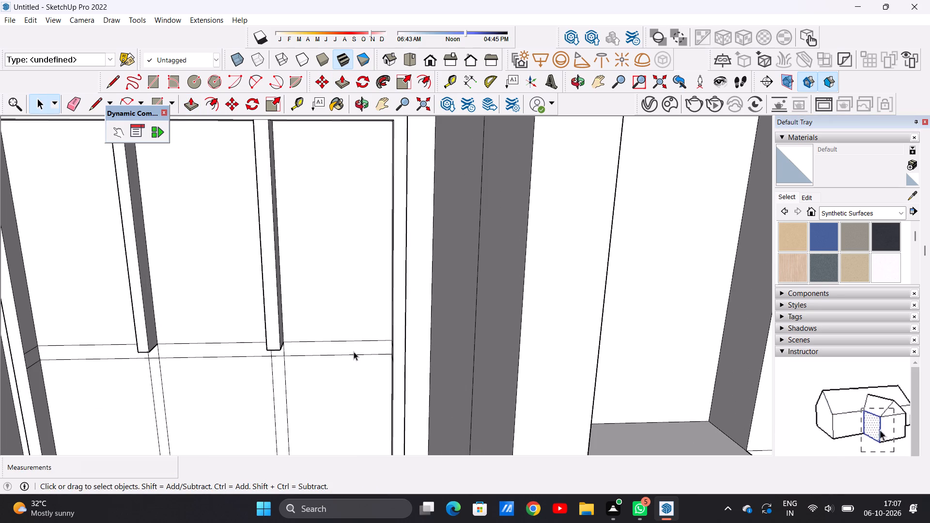
# Erase the short mullion line segments that cut through the horizontal crossbar at both mullions, making the bar one continuous face.
pyautogui.scroll(5, 354, 352)
pyautogui.press('e')
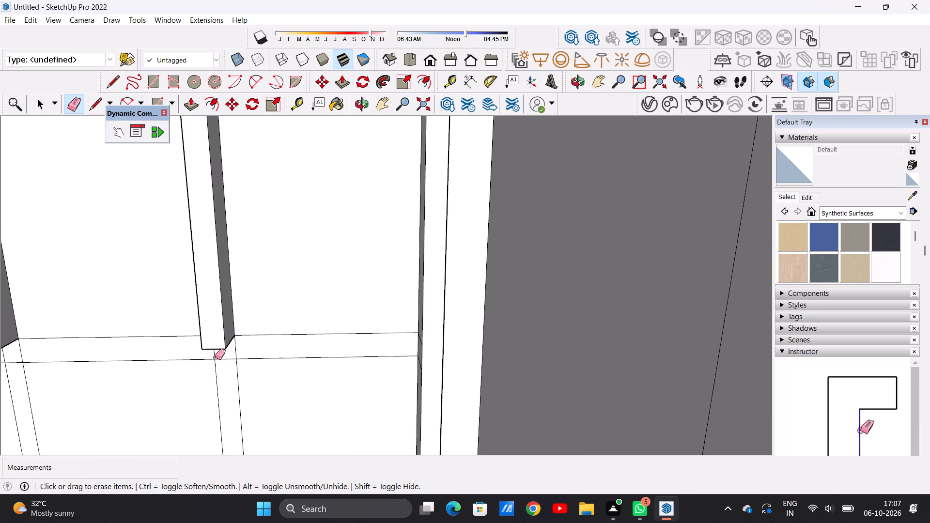
pyautogui.moveTo(209, 352); pyautogui.dragTo(227, 355)
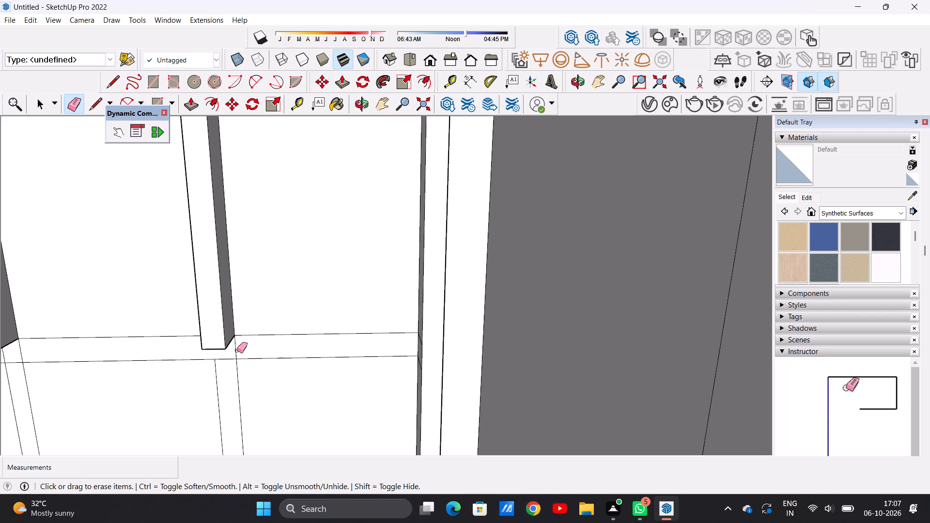
pyautogui.click(237, 351)
pyautogui.scroll(-10, 294, 351)
pyautogui.scroll(10, 233, 354)
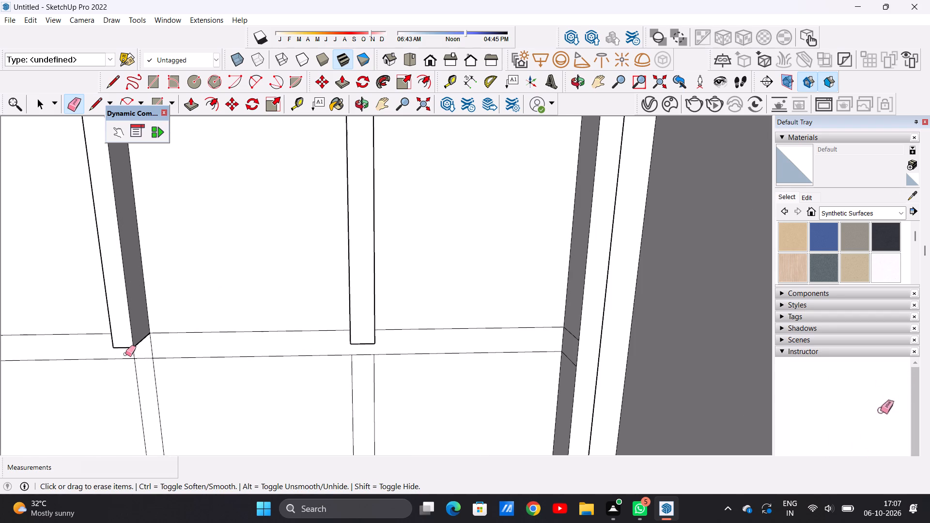
pyautogui.moveTo(131, 350); pyautogui.dragTo(161, 347)
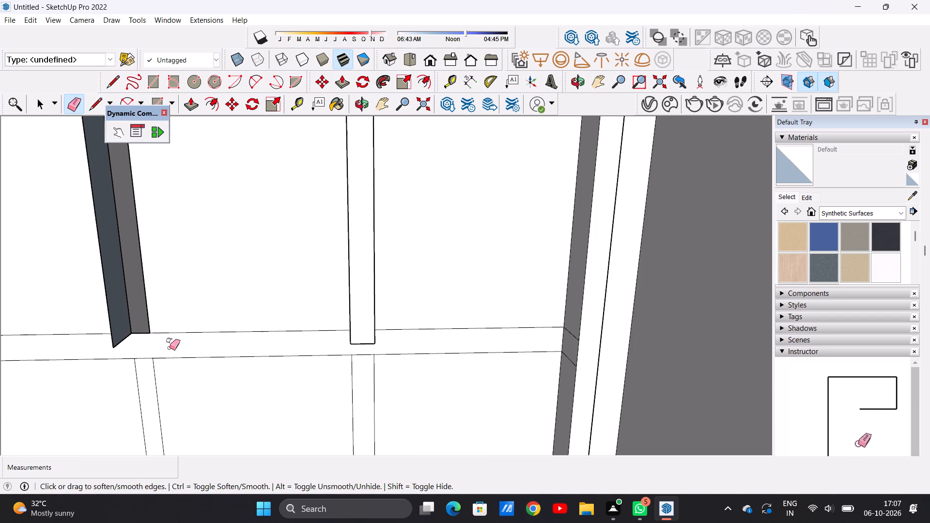
pyautogui.hotkey('ctrl', 'z')
pyautogui.scroll(-4, 172, 345)
pyautogui.scroll(7, 170, 351)
pyautogui.scroll(-1, 154, 353)
pyautogui.scroll(4, 152, 353)
pyautogui.moveTo(111, 340); pyautogui.dragTo(132, 340)
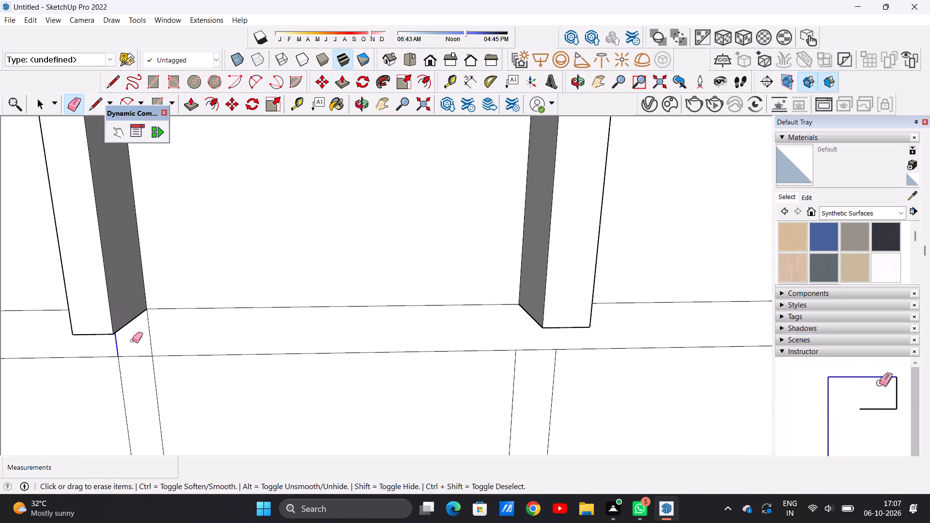
pyautogui.moveTo(132, 340); pyautogui.dragTo(135, 340)
pyautogui.moveTo(141, 337); pyautogui.dragTo(161, 338)
pyautogui.scroll(-17, 194, 347)
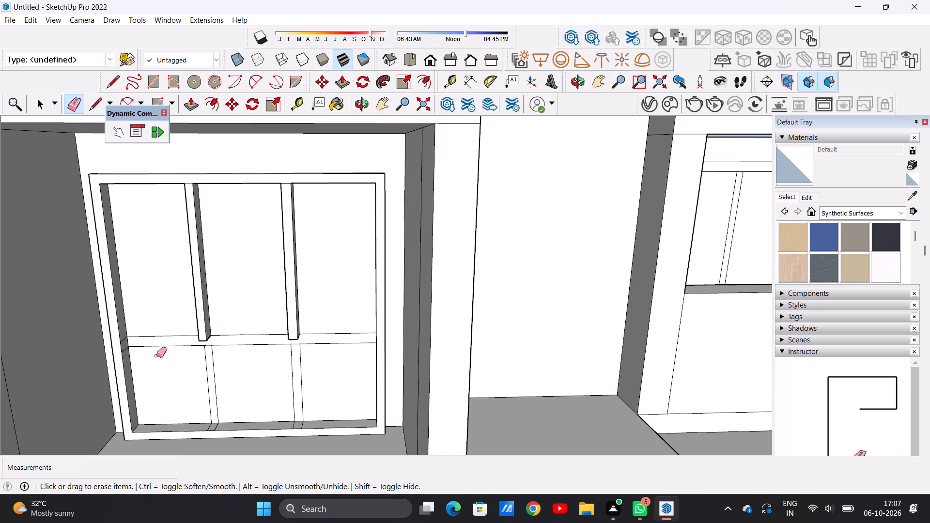
# Push/Pull the full-width horizontal crossbar outward 4", flush with the upper mullions.
pyautogui.press('space')
pyautogui.press('p')
pyautogui.scroll(2, 226, 329)
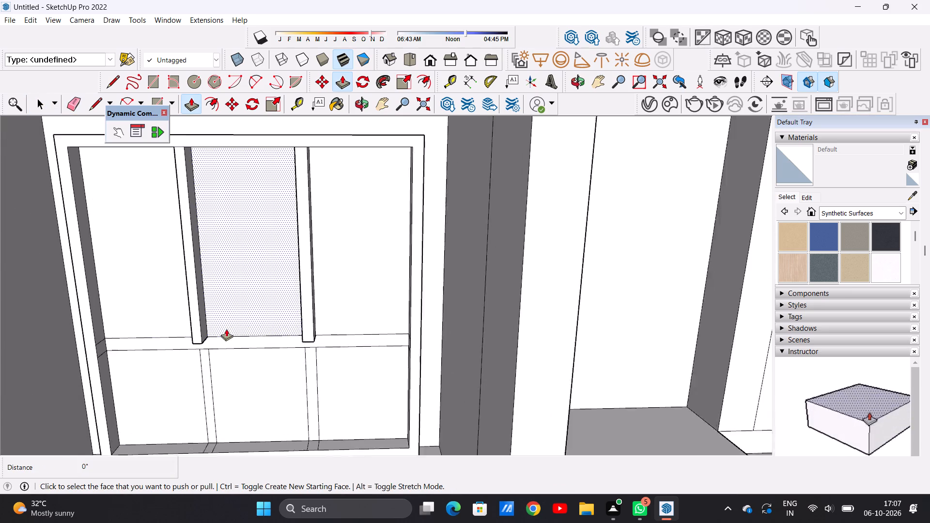
pyautogui.scroll(3, 226, 329)
pyautogui.click(237, 340)
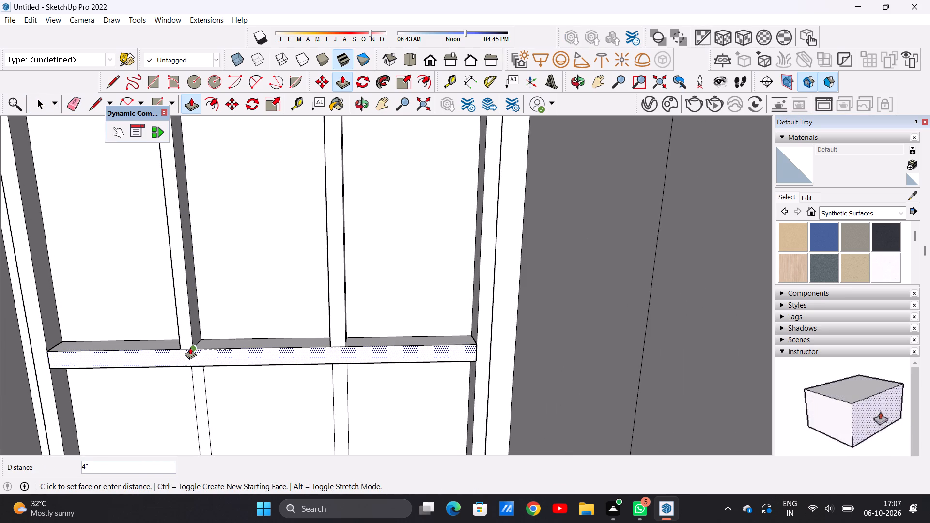
pyautogui.click(190, 347)
# Push/Pull the two vertical mullions below the crossbar outward 4", flush with the crossbar.
pyautogui.scroll(-8, 220, 336)
pyautogui.scroll(5, 217, 373)
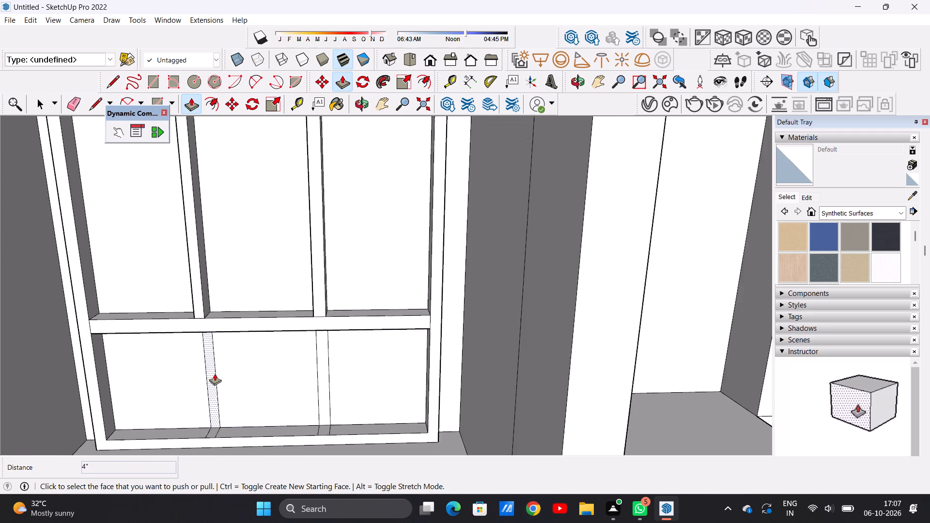
pyautogui.scroll(3, 215, 373)
pyautogui.click(209, 376)
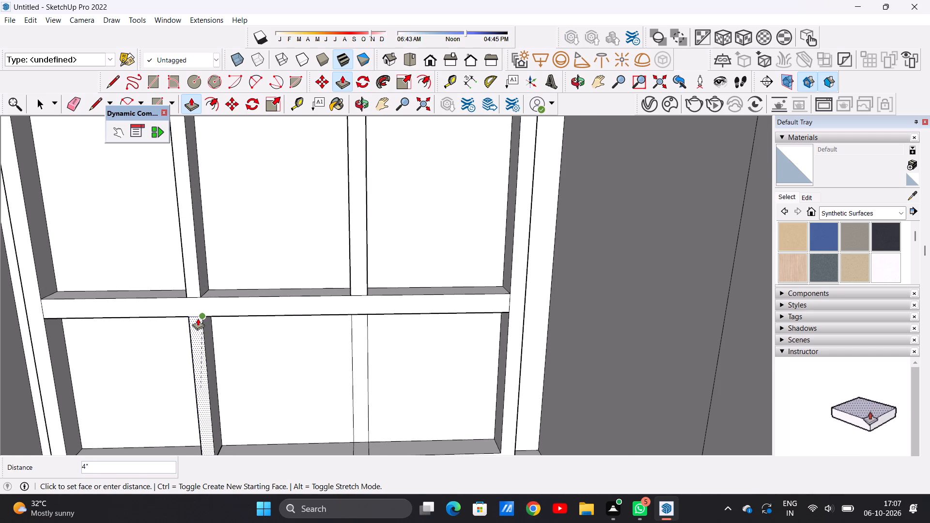
pyautogui.click(197, 315)
pyautogui.click(357, 348)
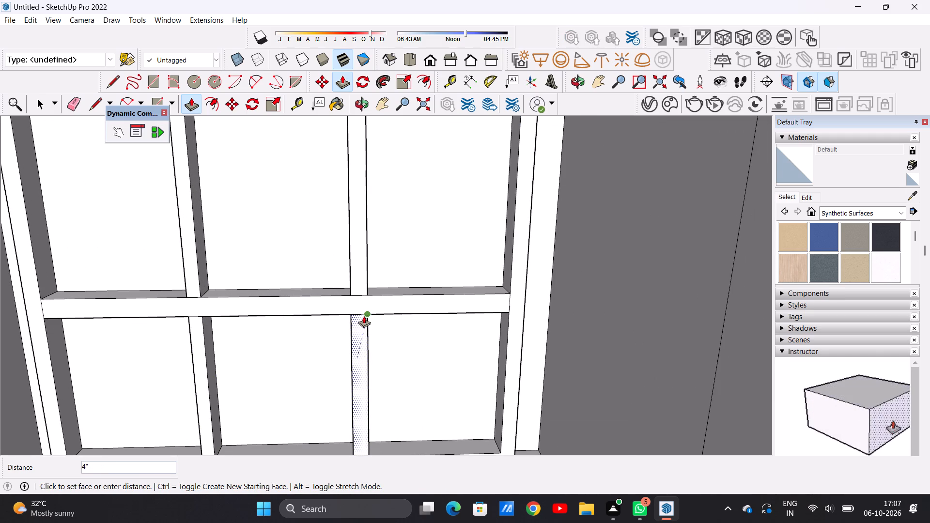
pyautogui.click(364, 314)
pyautogui.press('space')
# Push/Pull the frame of the other upper-floor window, behind the half-height front wall, outward about 4 7/16".
pyautogui.scroll(-8, 364, 360)
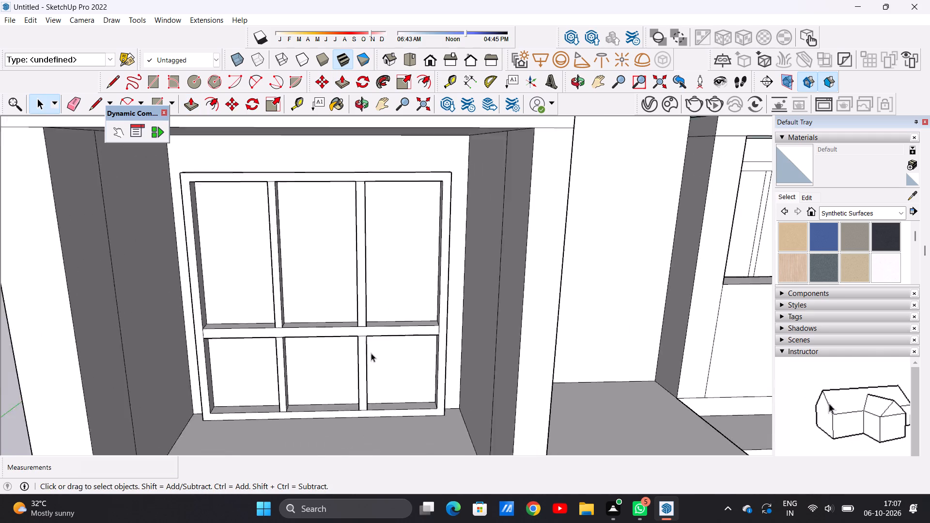
pyautogui.scroll(-5, 371, 353)
pyautogui.moveTo(357, 390); pyautogui.dragTo(355, 358, button='middle')
pyautogui.scroll(-5, 355, 358)
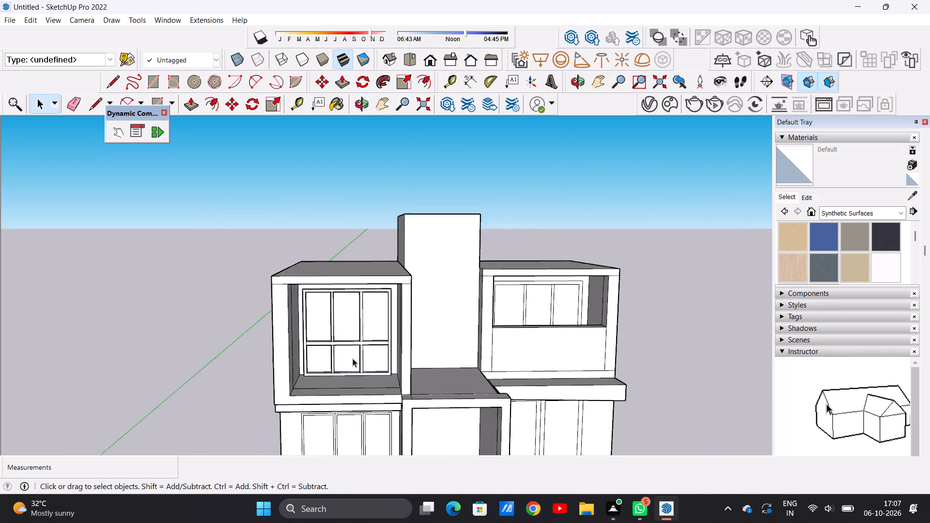
pyautogui.scroll(-6, 353, 358)
pyautogui.scroll(12, 478, 325)
pyautogui.moveTo(324, 333); pyautogui.dragTo(324, 333, button='middle')
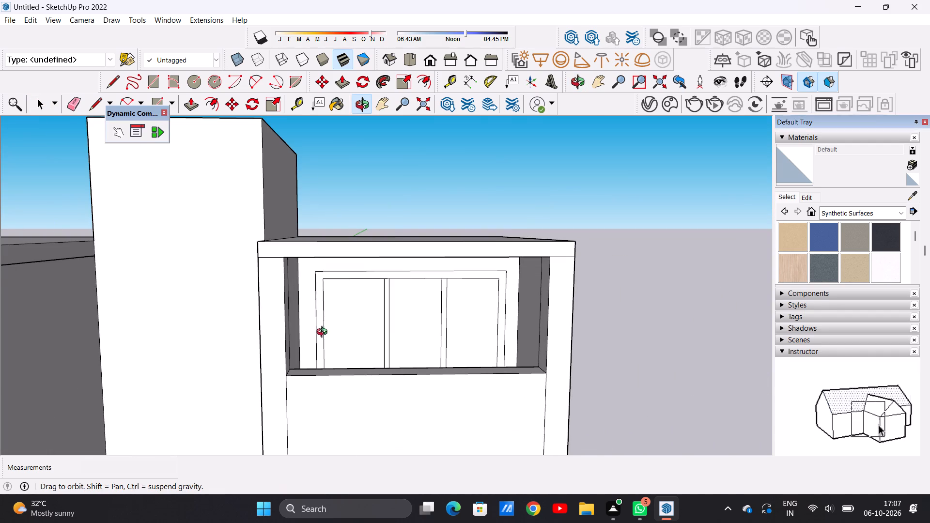
pyautogui.moveTo(324, 333); pyautogui.dragTo(338, 353, button='middle')
pyautogui.scroll(1, 321, 315)
pyautogui.scroll(-1, 321, 315)
pyautogui.scroll(5, 321, 315)
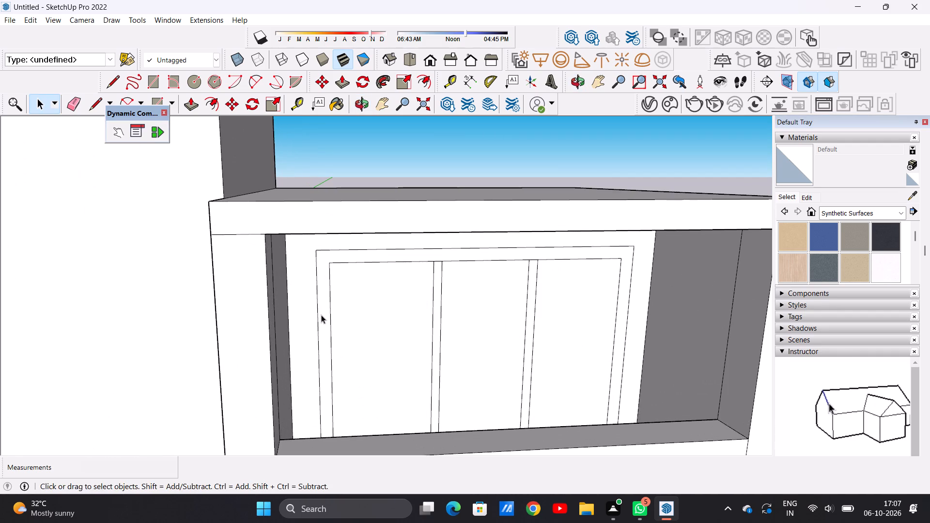
pyautogui.scroll(4, 321, 315)
pyautogui.press('p')
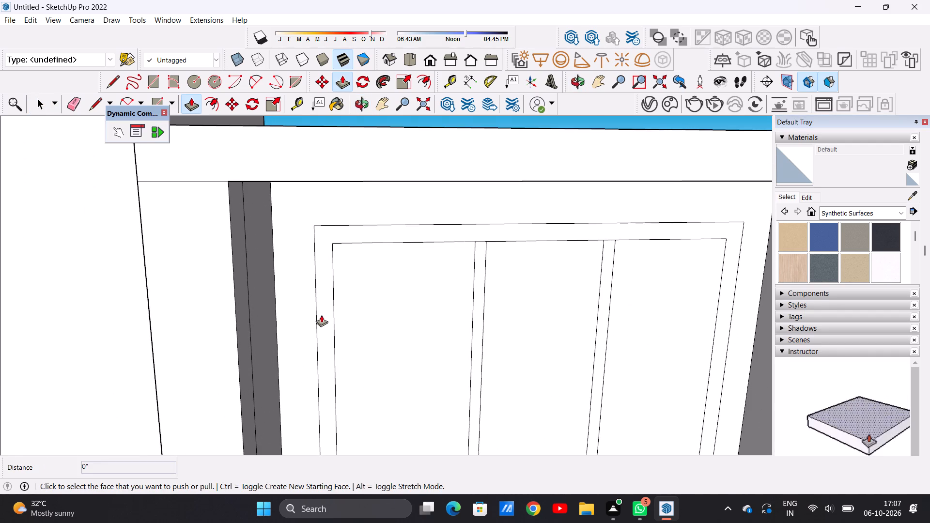
pyautogui.click(321, 315)
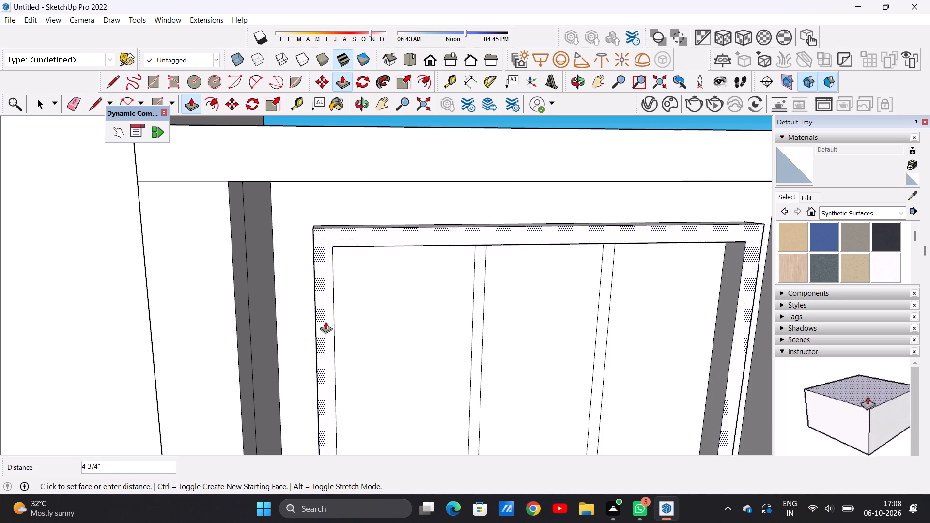
pyautogui.click(327, 322)
# Push/Pull the two vertical mullions of the window behind the half-height front wall outward 4 7/16", flush with its frame.
pyautogui.scroll(-4, 339, 302)
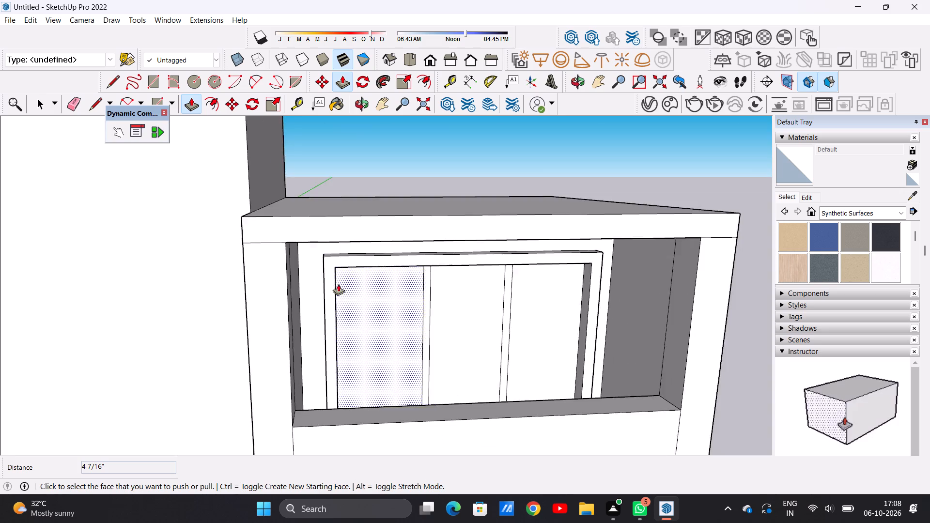
pyautogui.scroll(-7, 338, 284)
pyautogui.moveTo(398, 307); pyautogui.dragTo(288, 309, button='middle')
pyautogui.scroll(12, 395, 278)
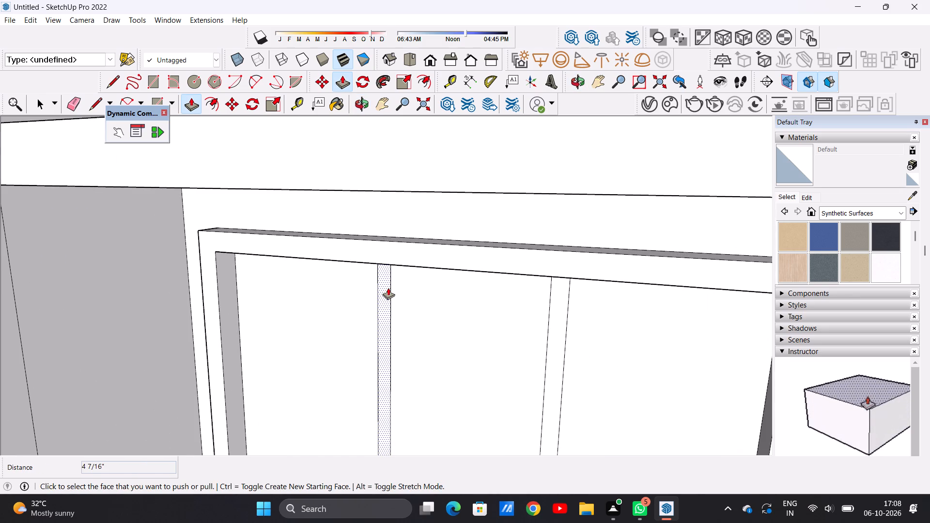
pyautogui.click(382, 294)
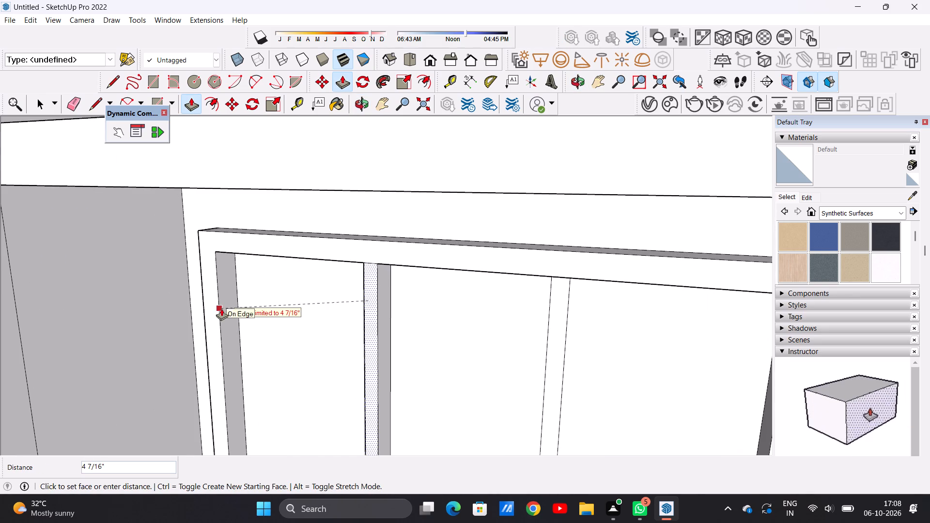
pyautogui.click(221, 308)
pyautogui.scroll(-11, 288, 300)
pyautogui.scroll(7, 386, 332)
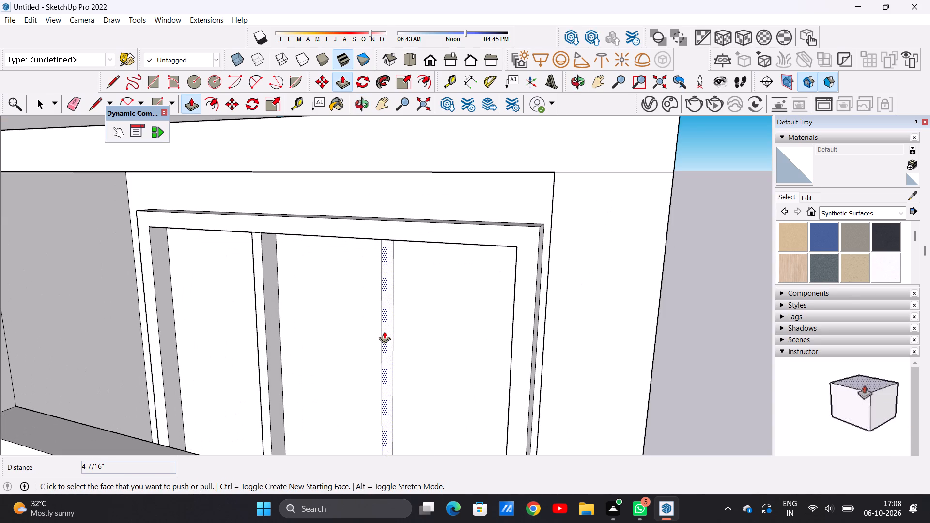
pyautogui.click(384, 331)
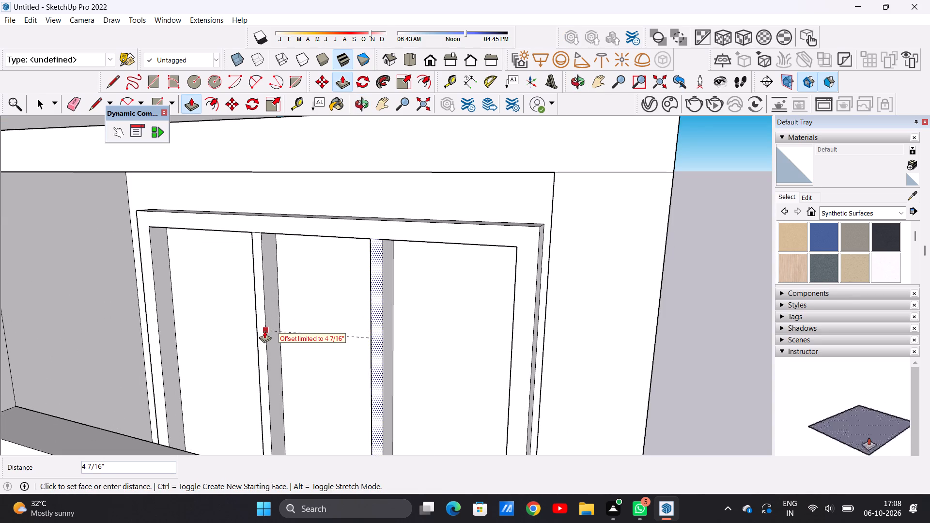
pyautogui.click(264, 331)
pyautogui.scroll(-11, 312, 332)
pyautogui.moveTo(308, 338); pyautogui.dragTo(458, 327, button='middle')
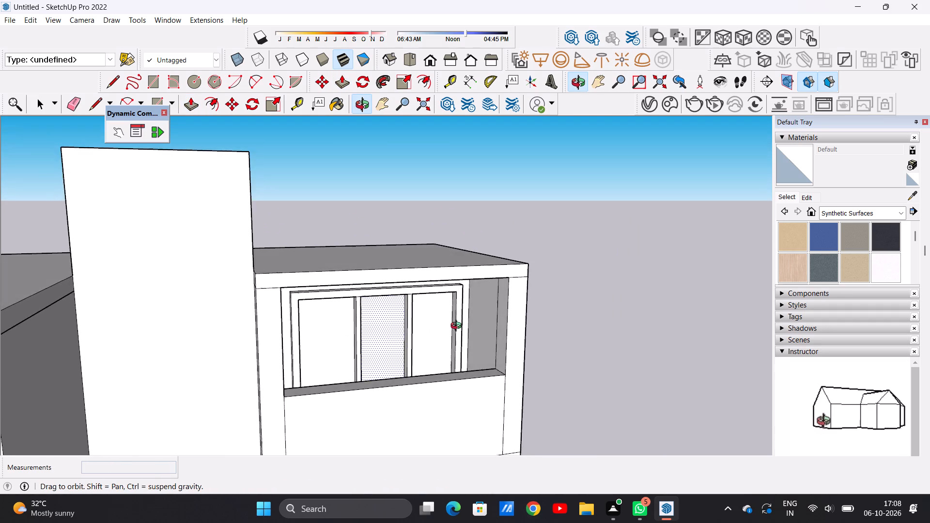
pyautogui.moveTo(458, 327); pyautogui.dragTo(408, 309, button='middle')
pyautogui.press('space')
# Examine the whole house from the front, the side and above, including the standard top view, focusing on the upper-floor roofs.
pyautogui.scroll(-15, 364, 335)
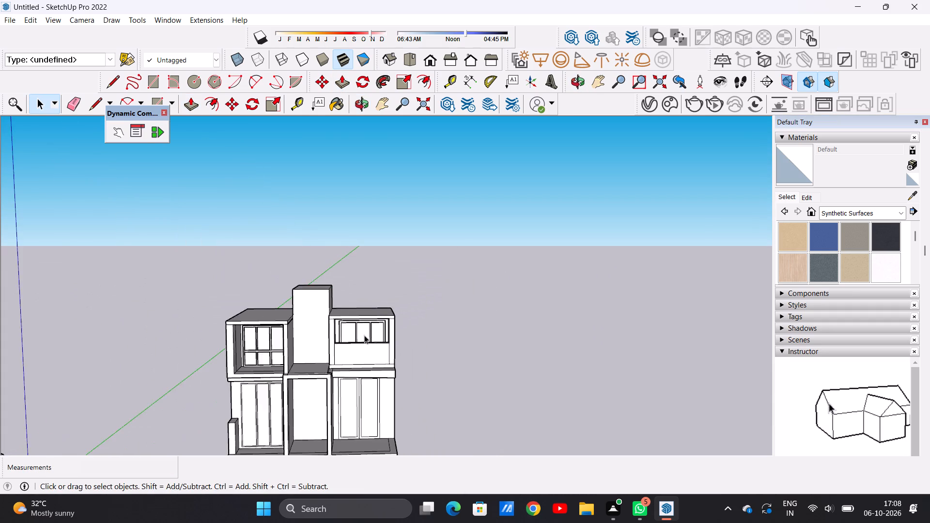
pyautogui.scroll(-3, 364, 335)
pyautogui.scroll(5, 325, 395)
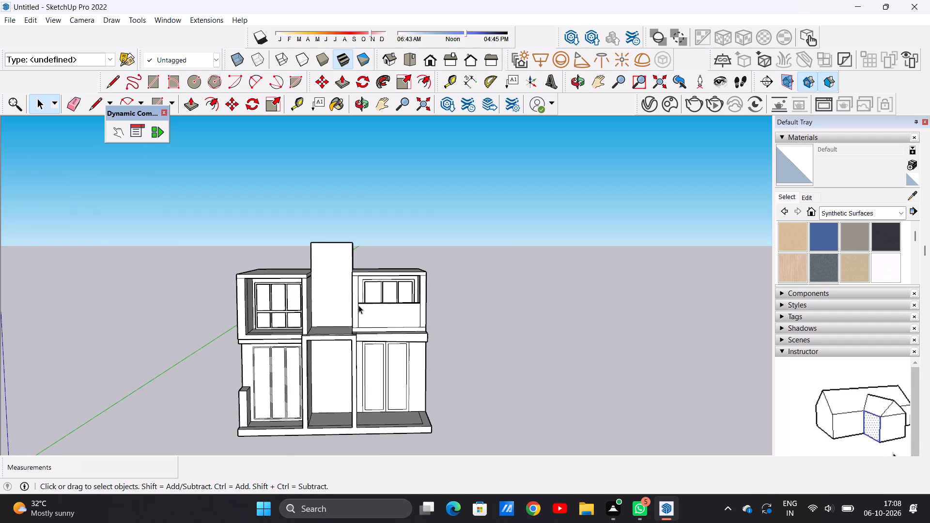
pyautogui.scroll(-4, 358, 305)
pyautogui.moveTo(373, 290); pyautogui.dragTo(348, 397, button='middle')
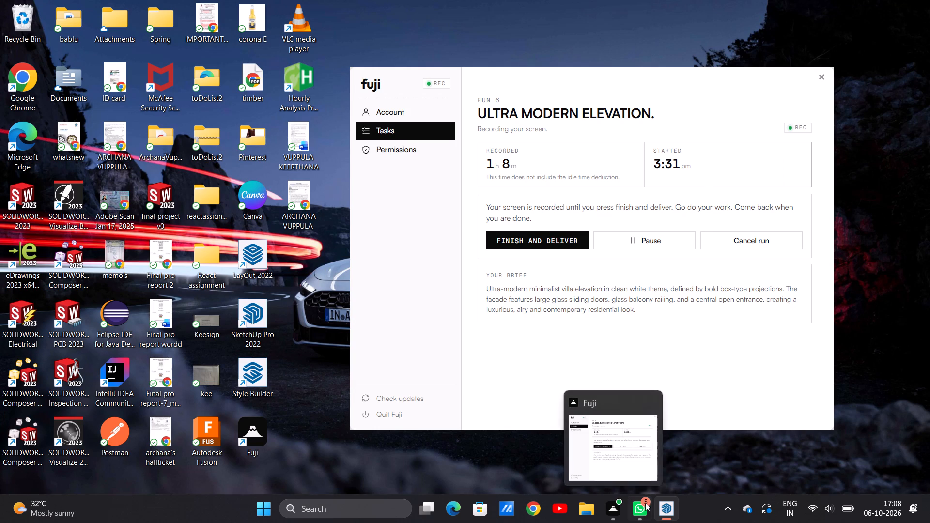
pyautogui.click(652, 459)
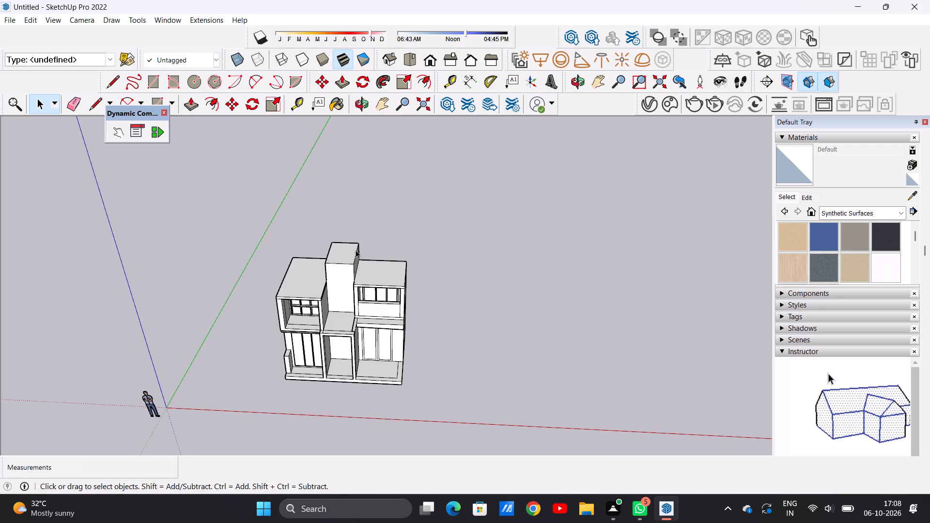
pyautogui.scroll(11, 365, 275)
pyautogui.scroll(-7, 357, 274)
pyautogui.moveTo(370, 263); pyautogui.dragTo(181, 327, button='middle')
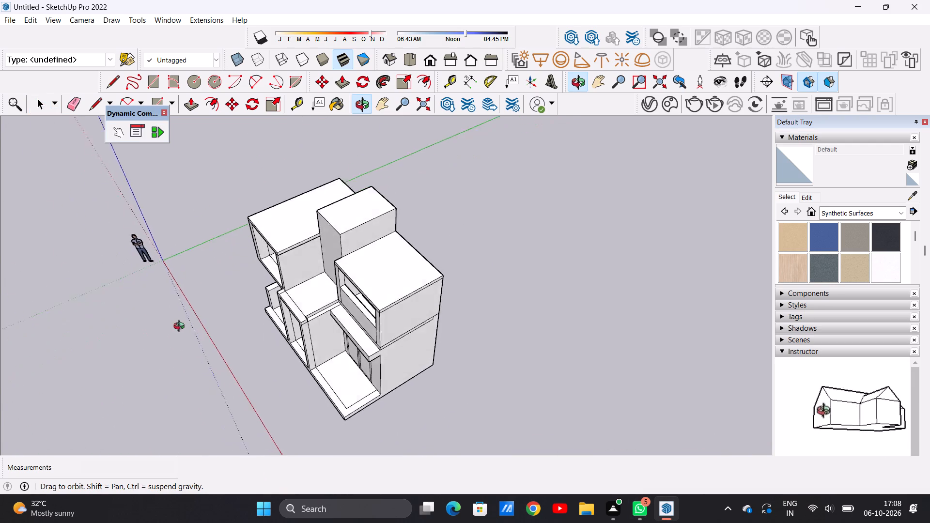
pyautogui.moveTo(181, 327); pyautogui.dragTo(190, 338, button='middle')
pyautogui.scroll(8, 391, 254)
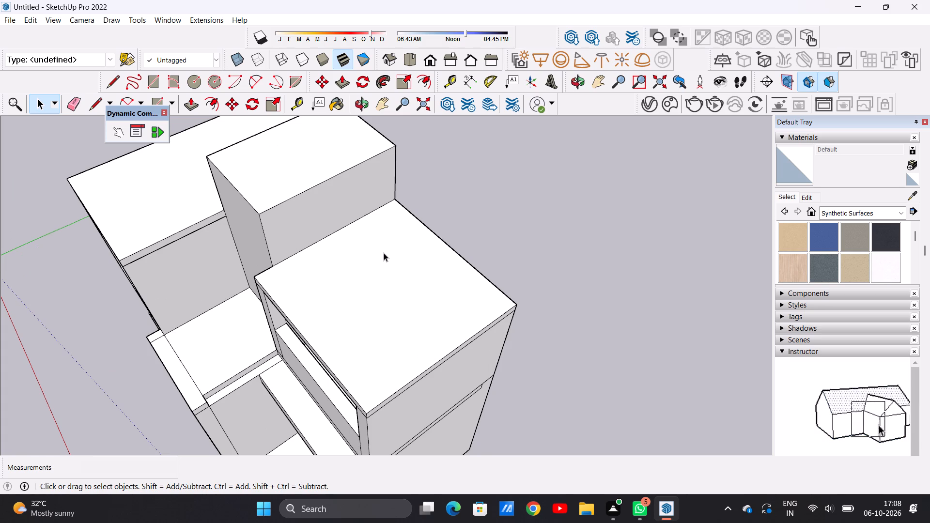
pyautogui.scroll(-6, 380, 253)
pyautogui.scroll(6, 370, 295)
pyautogui.moveTo(370, 295); pyautogui.dragTo(432, 223, button='middle')
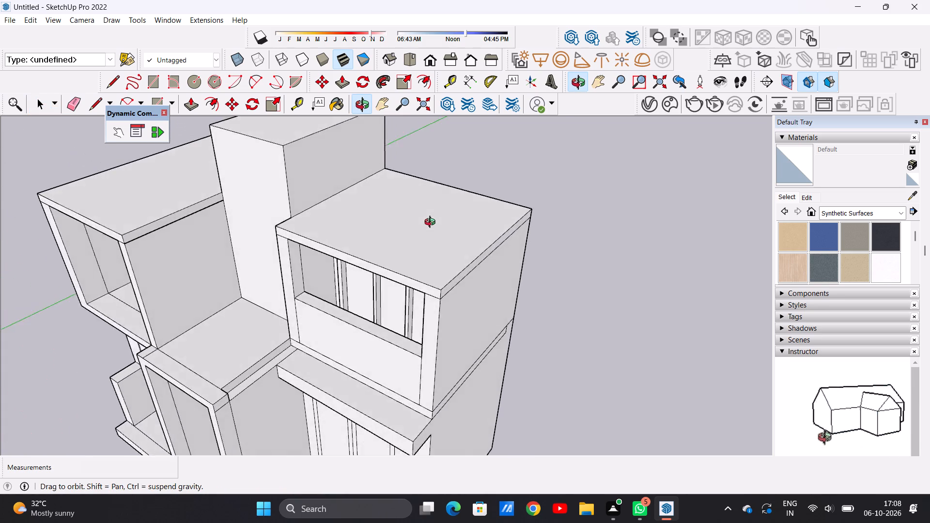
pyautogui.moveTo(432, 223); pyautogui.dragTo(425, 263, button='middle')
pyautogui.scroll(-7, 421, 259)
pyautogui.scroll(3, 440, 247)
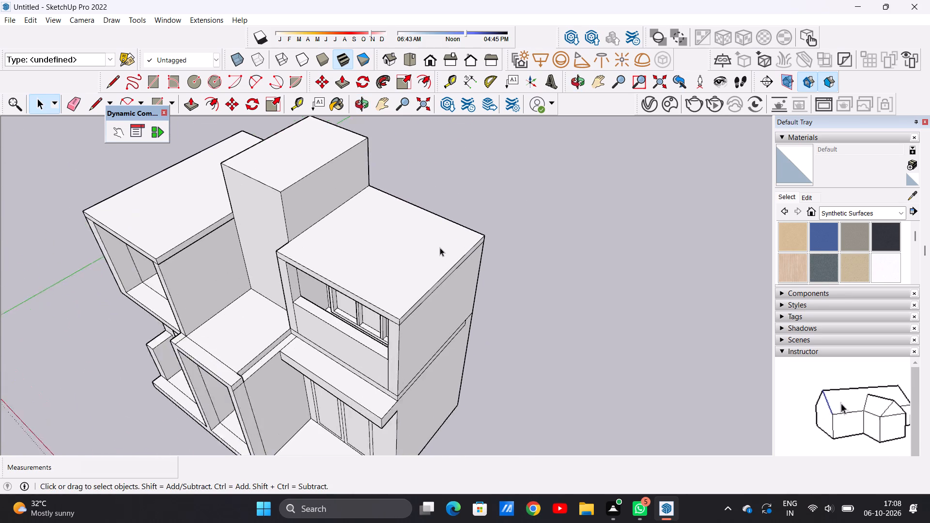
pyautogui.scroll(3, 440, 247)
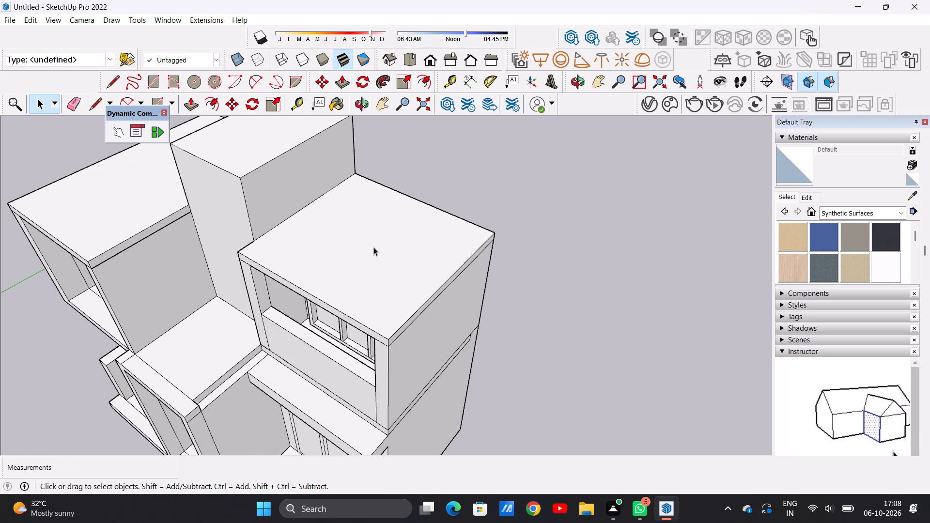
pyautogui.scroll(2, 362, 226)
pyautogui.moveTo(278, 242); pyautogui.dragTo(344, 256, button='middle')
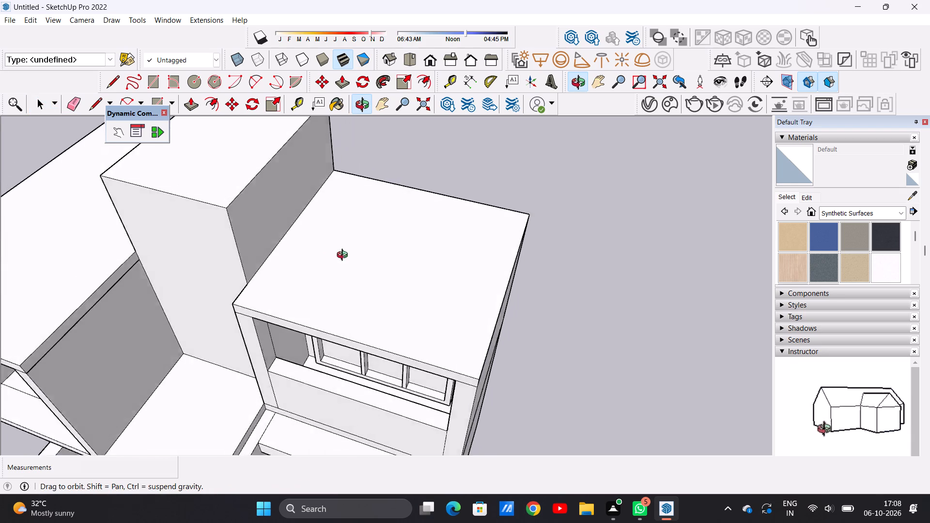
pyautogui.moveTo(344, 256); pyautogui.dragTo(395, 255, button='middle')
pyautogui.scroll(-6, 338, 253)
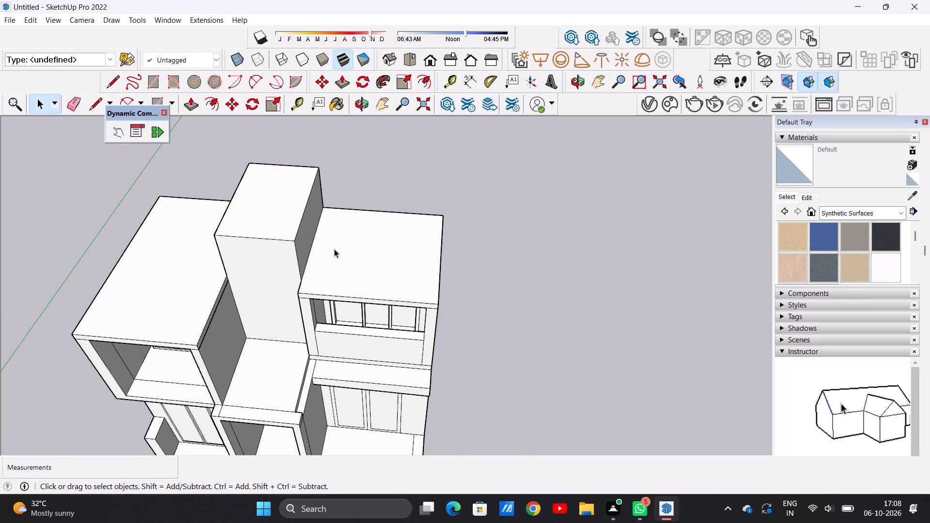
pyautogui.moveTo(335, 250); pyautogui.dragTo(358, 285, button='middle')
pyautogui.scroll(2, 368, 286)
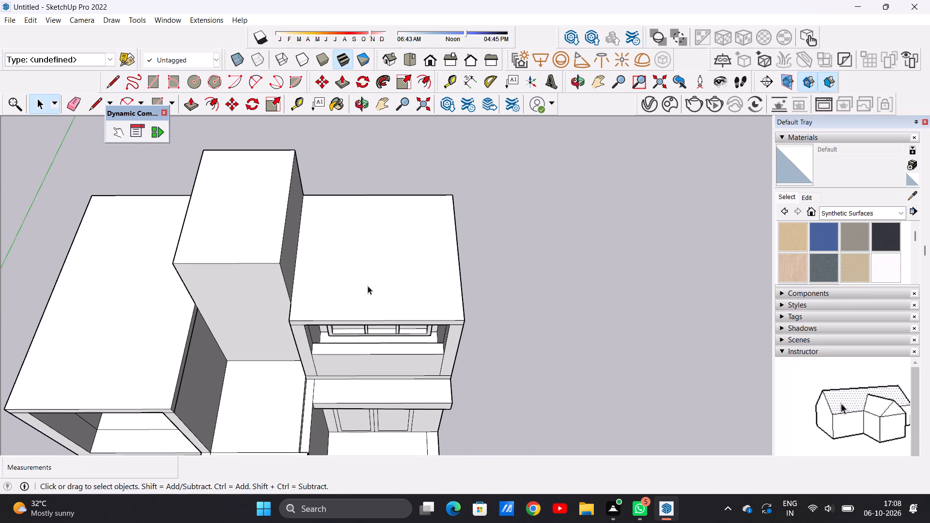
pyautogui.scroll(-3, 333, 254)
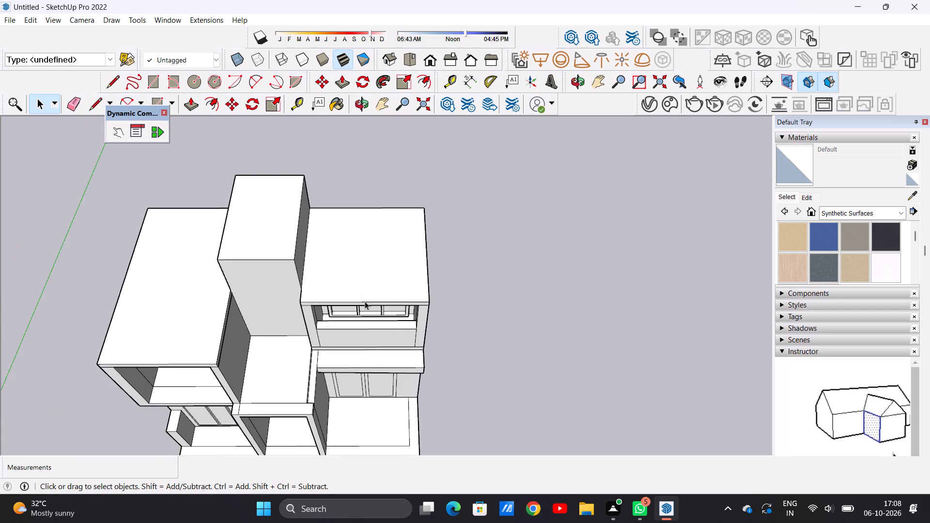
pyautogui.moveTo(365, 301); pyautogui.dragTo(358, 154, button='middle')
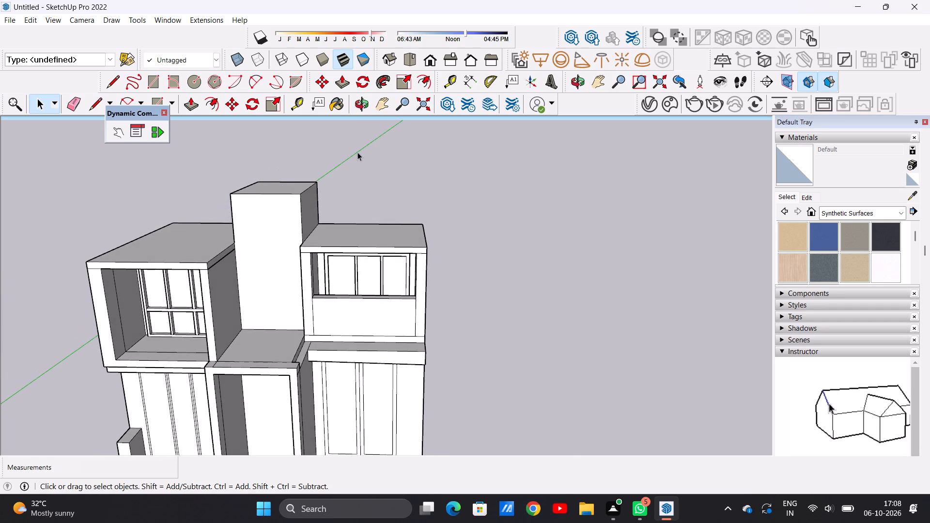
pyautogui.moveTo(384, 248); pyautogui.dragTo(381, 216, button='middle')
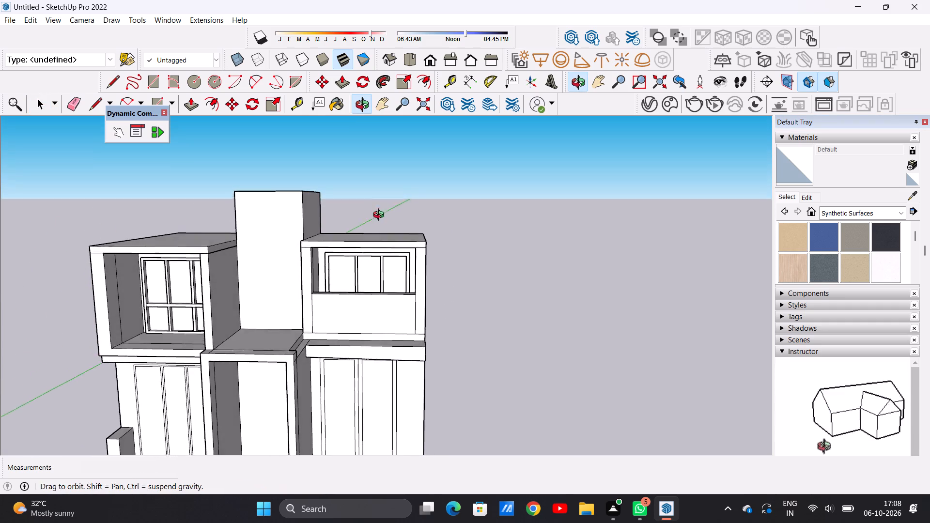
pyautogui.moveTo(381, 216); pyautogui.dragTo(380, 209, button='middle')
pyautogui.scroll(6, 430, 226)
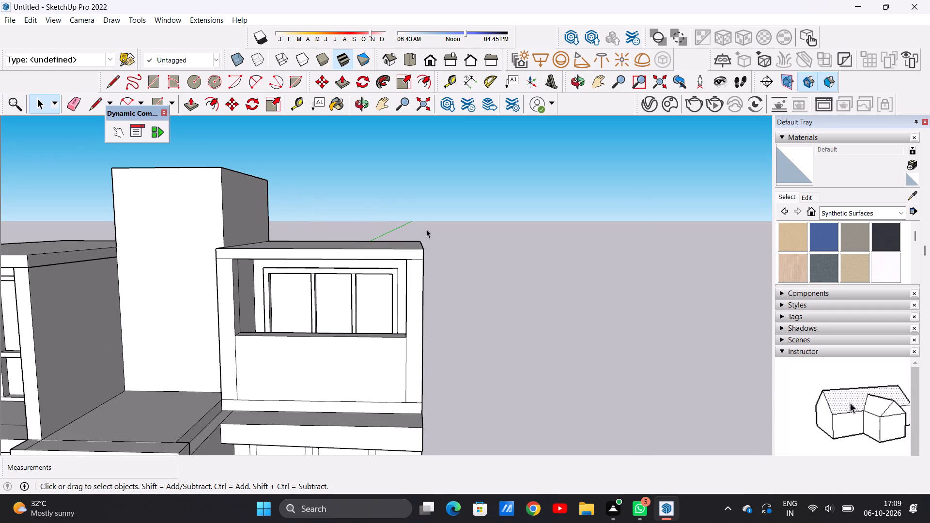
pyautogui.moveTo(393, 246); pyautogui.dragTo(396, 280, button='middle')
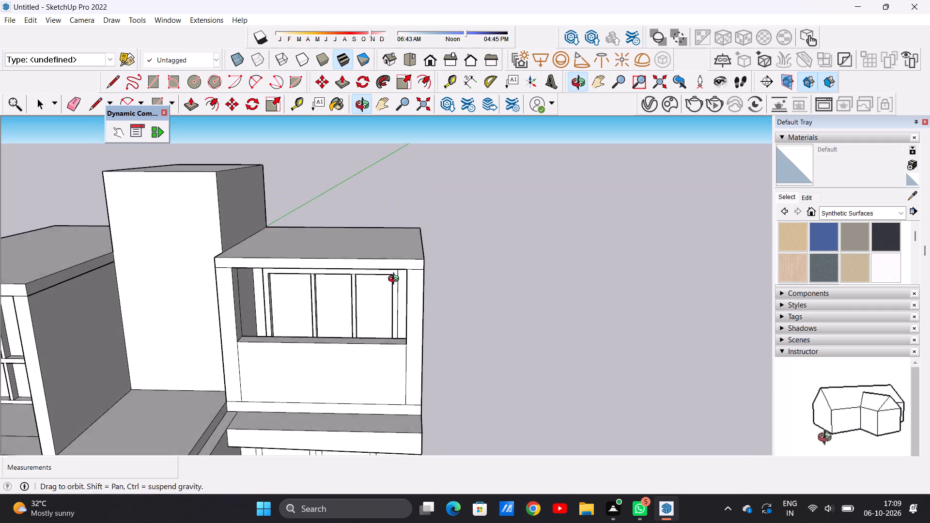
pyautogui.moveTo(396, 280); pyautogui.dragTo(397, 311, button='middle')
pyautogui.moveTo(369, 235); pyautogui.dragTo(371, 311, button='middle')
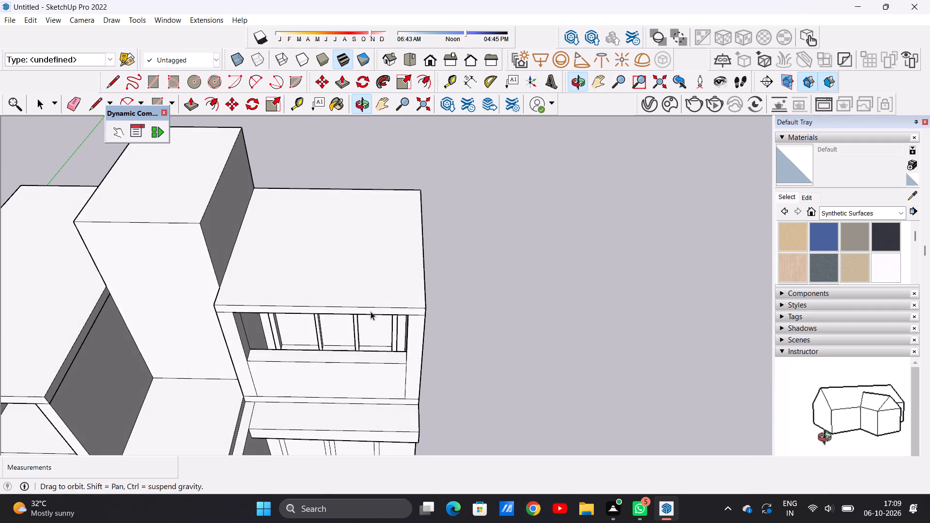
pyautogui.scroll(-5, 383, 278)
pyautogui.moveTo(344, 257); pyautogui.dragTo(347, 306, button='middle')
pyautogui.scroll(-1, 355, 300)
pyautogui.scroll(5, 372, 267)
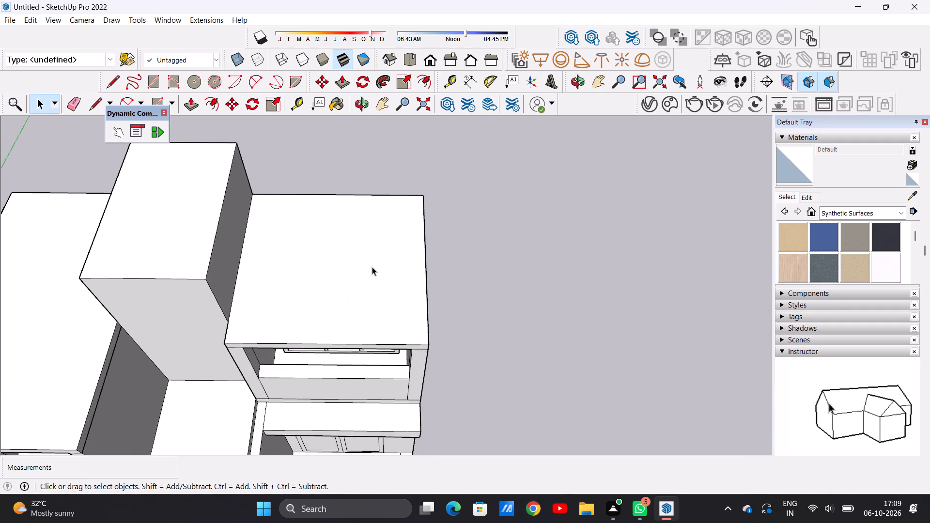
pyautogui.click(412, 71)
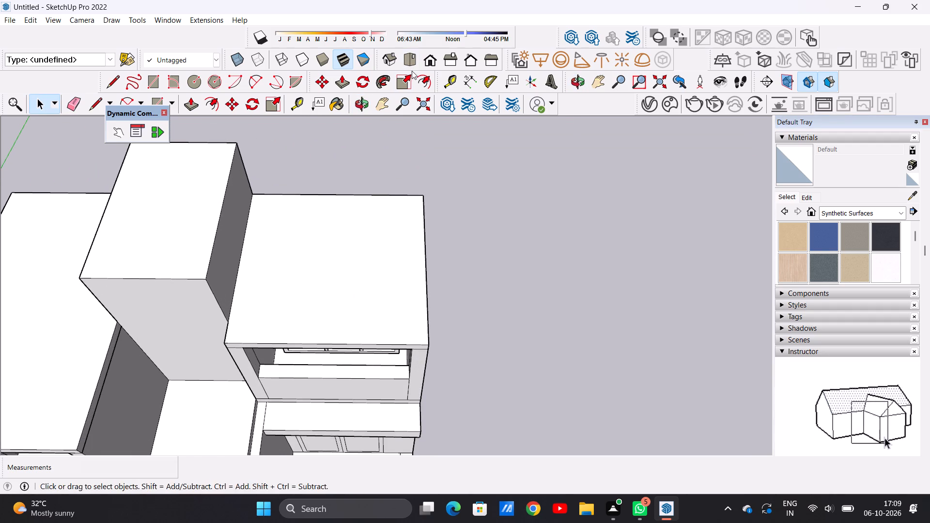
pyautogui.click(410, 60)
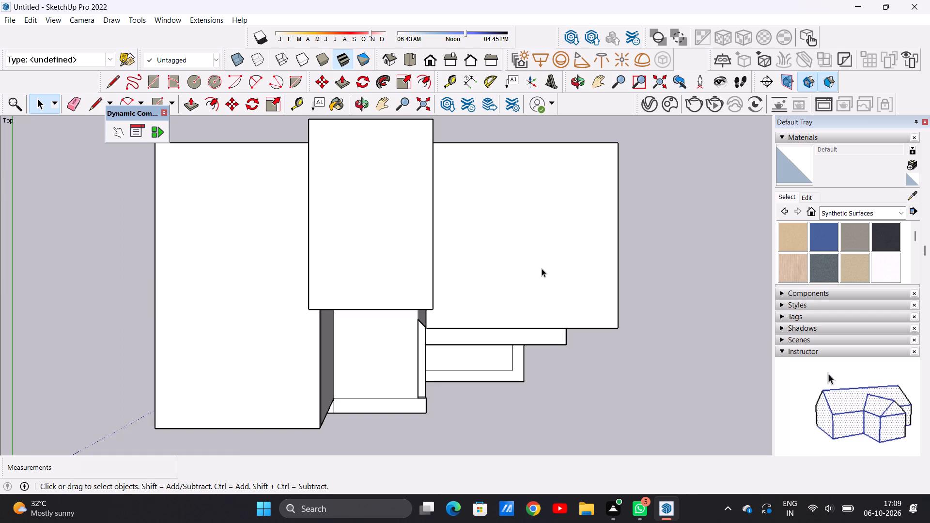
pyautogui.scroll(4, 543, 271)
pyautogui.scroll(-8, 311, 212)
pyautogui.scroll(-1, 422, 263)
pyautogui.moveTo(429, 267); pyautogui.dragTo(419, 186, button='middle')
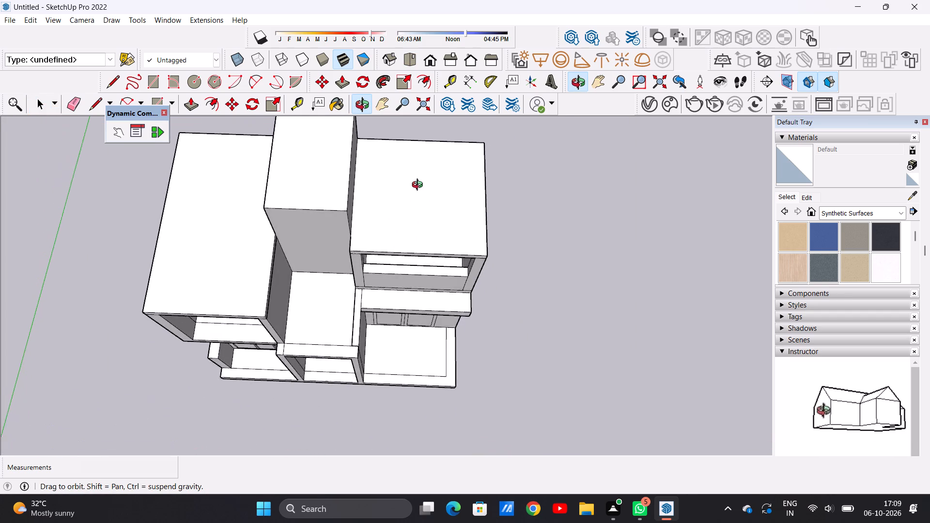
pyautogui.moveTo(419, 186); pyautogui.dragTo(418, 174, button='middle')
pyautogui.scroll(7, 429, 165)
pyautogui.scroll(-5, 376, 199)
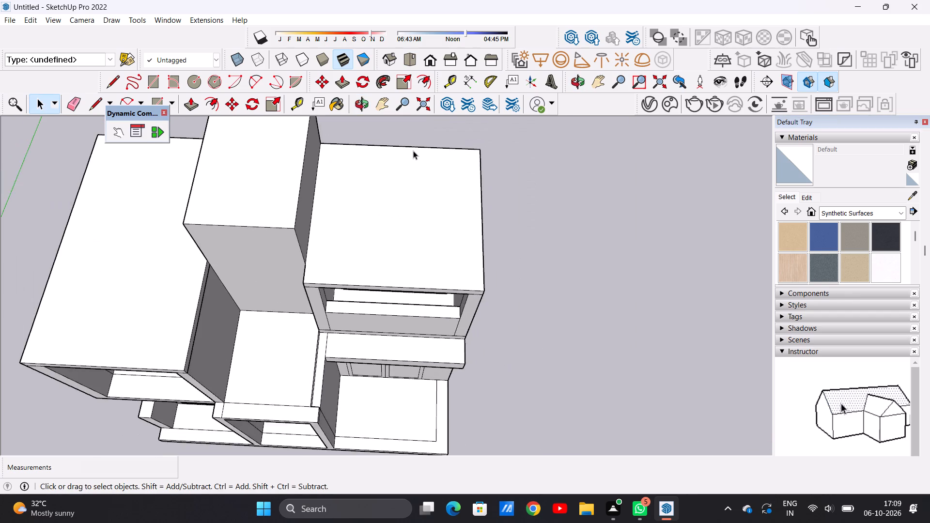
# Offset the top face outline of the roof over the half-height-wall room inward about 10 5/16".
pyautogui.scroll(4, 413, 151)
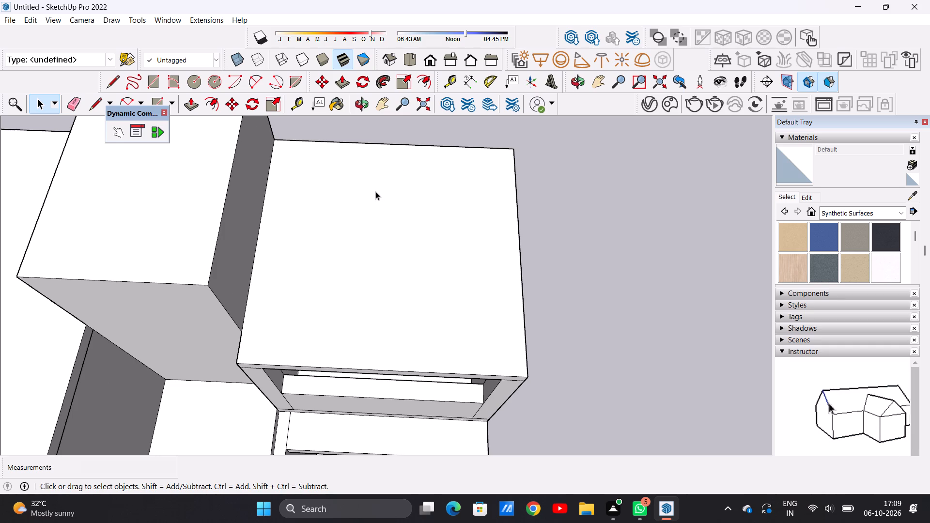
pyautogui.press('o')
pyautogui.press('f')
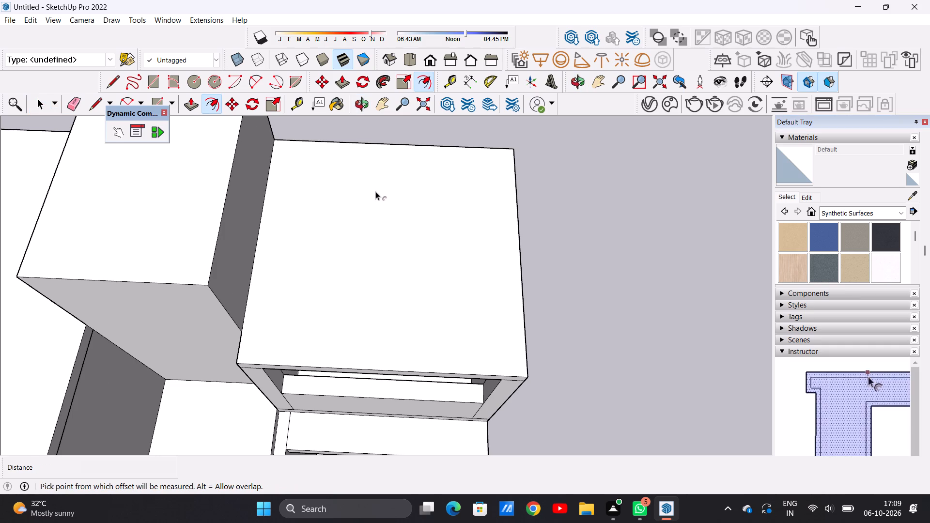
pyautogui.click(361, 164)
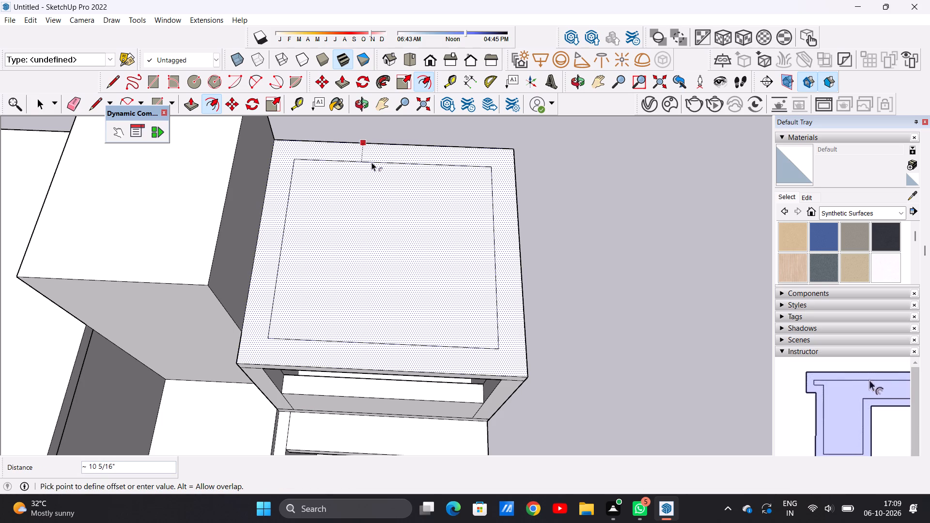
pyautogui.click(372, 162)
pyautogui.press('space')
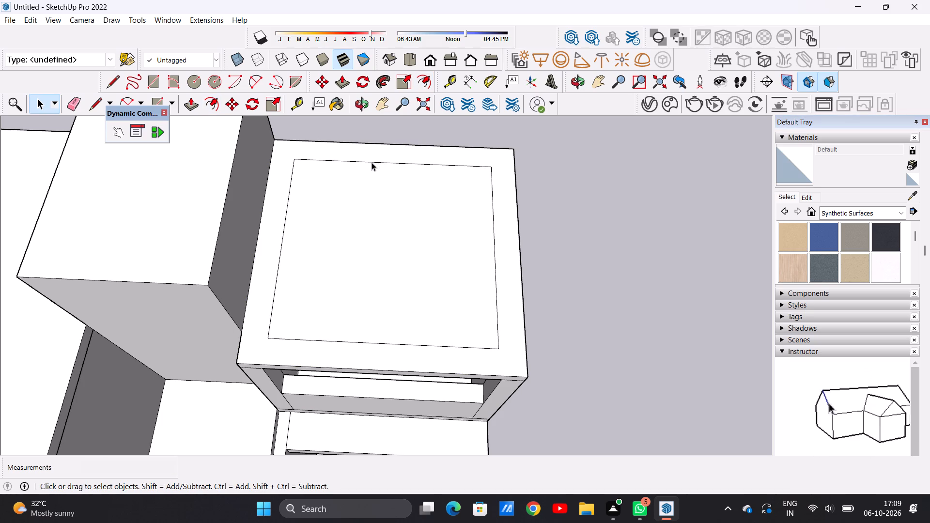
pyautogui.scroll(-3, 304, 219)
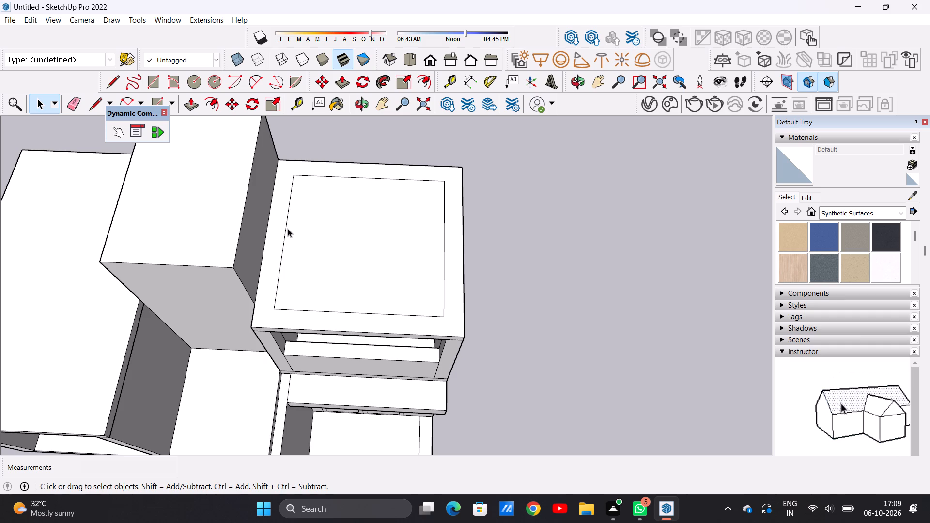
pyautogui.scroll(1, 397, 289)
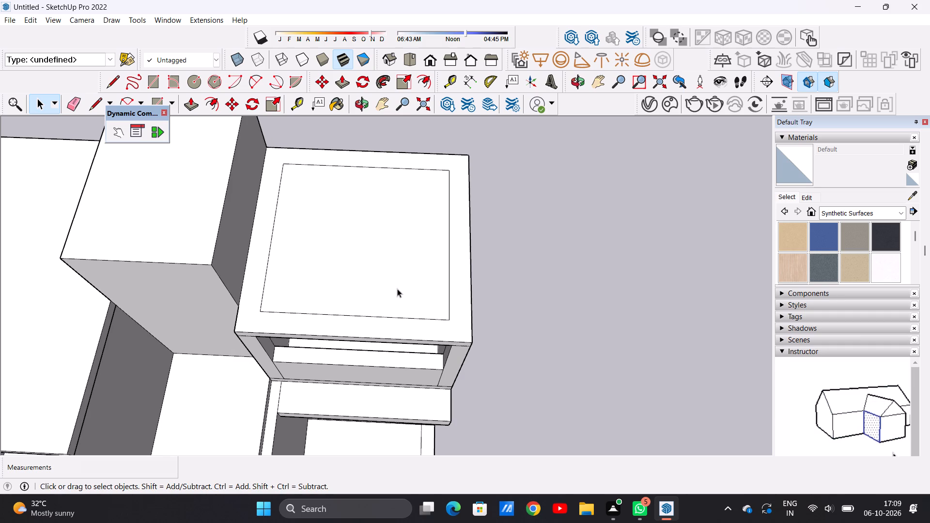
# Draw two closely spaced parallel lines about 7' 3" long across the middle of the inset roof face over the half-height-wall room.
pyautogui.scroll(1, 397, 289)
pyautogui.scroll(-5, 397, 289)
pyautogui.scroll(2, 432, 261)
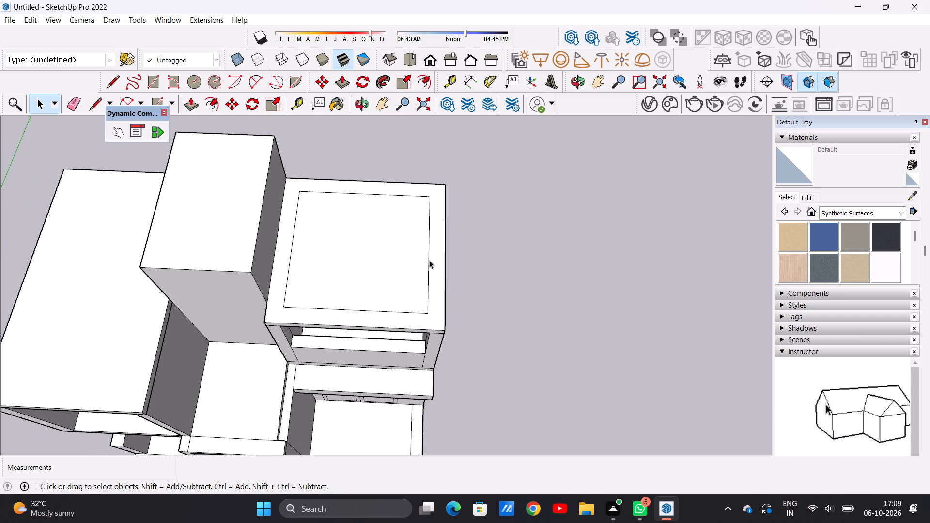
pyautogui.scroll(1, 429, 260)
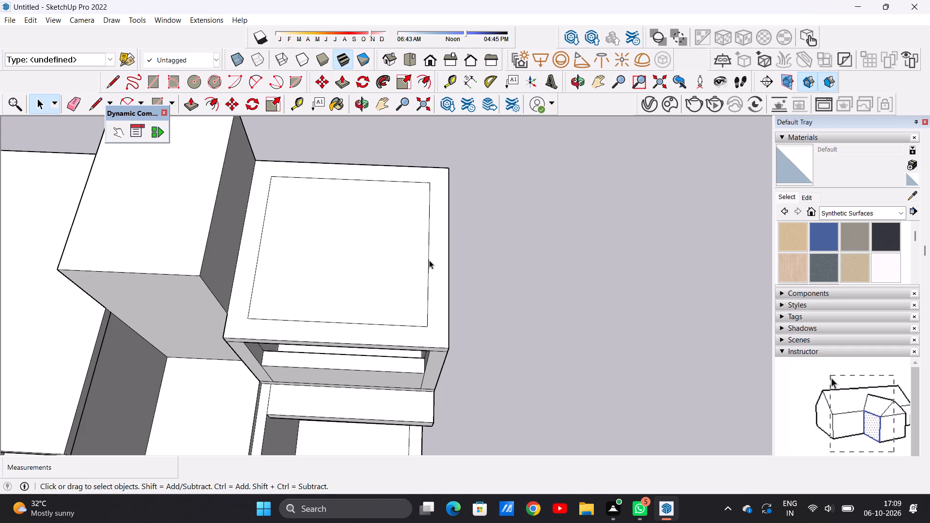
pyautogui.press('l')
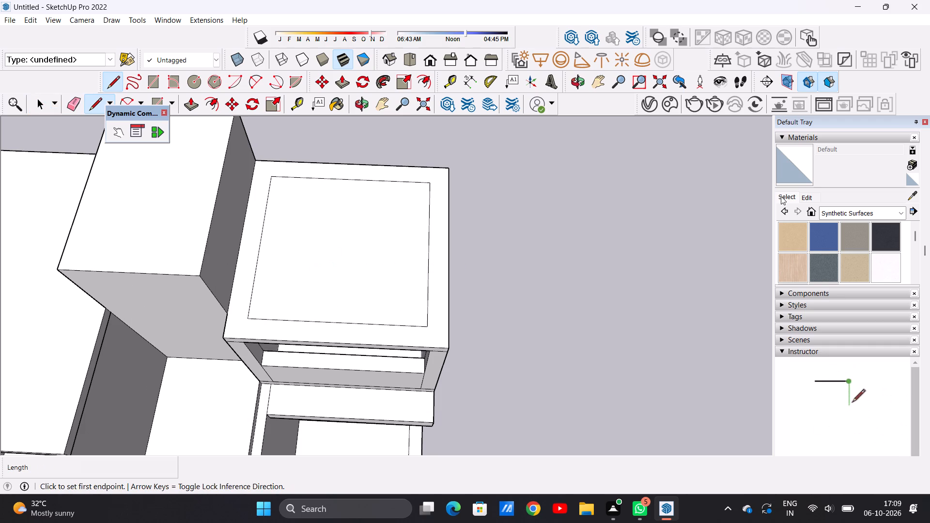
pyautogui.click(255, 261)
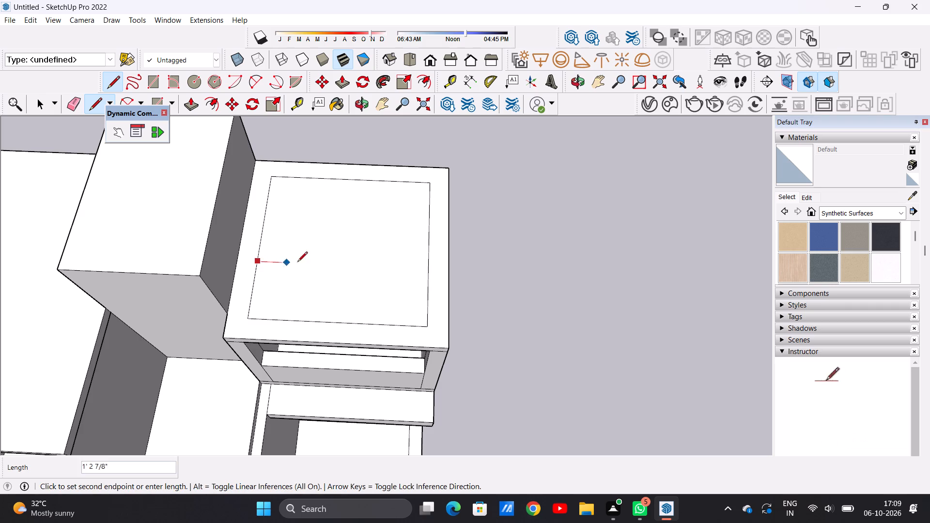
pyautogui.click(430, 268)
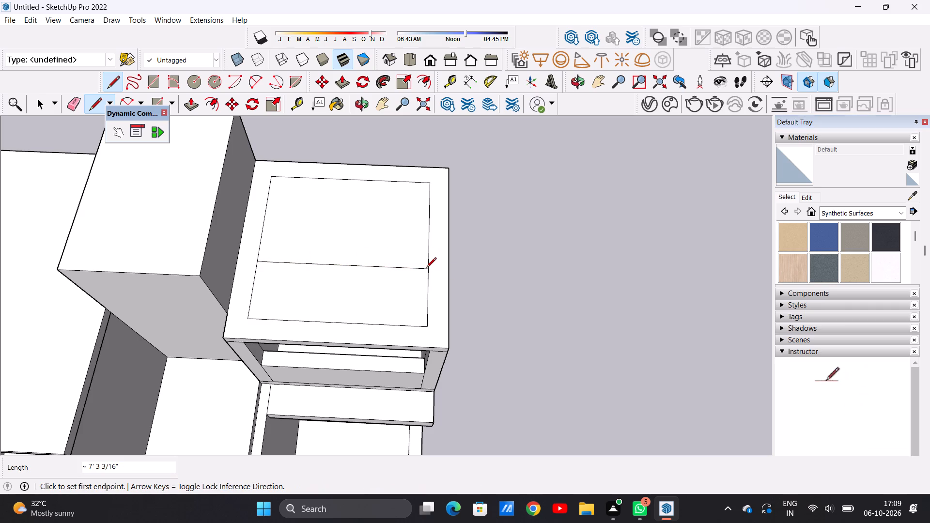
pyautogui.click(254, 270)
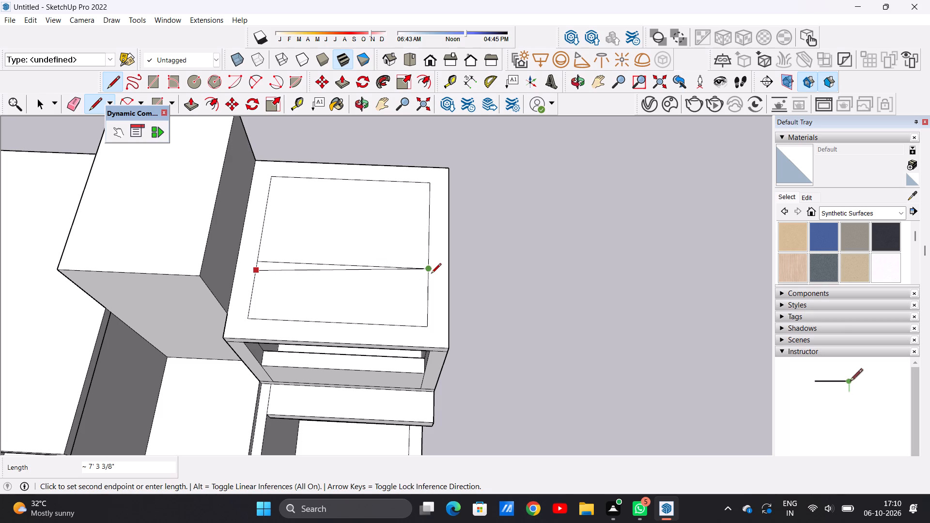
pyautogui.click(428, 276)
pyautogui.press('space')
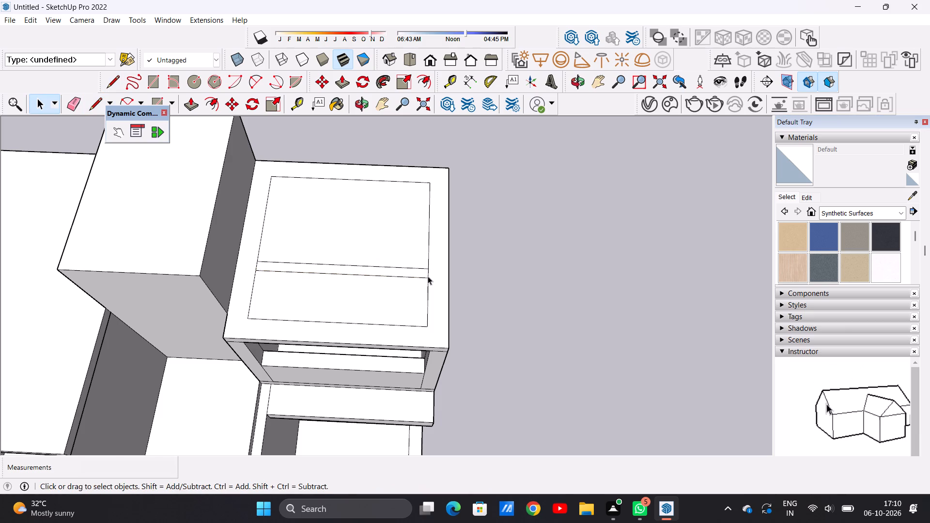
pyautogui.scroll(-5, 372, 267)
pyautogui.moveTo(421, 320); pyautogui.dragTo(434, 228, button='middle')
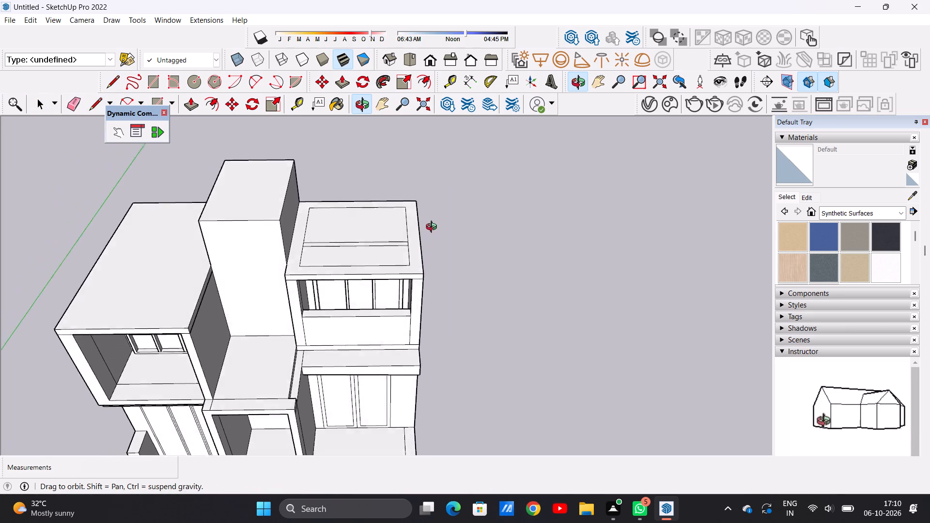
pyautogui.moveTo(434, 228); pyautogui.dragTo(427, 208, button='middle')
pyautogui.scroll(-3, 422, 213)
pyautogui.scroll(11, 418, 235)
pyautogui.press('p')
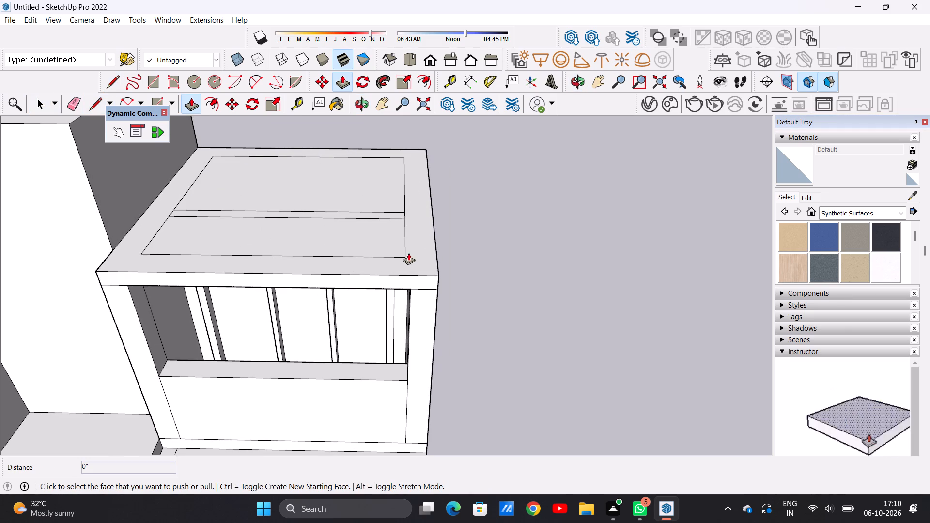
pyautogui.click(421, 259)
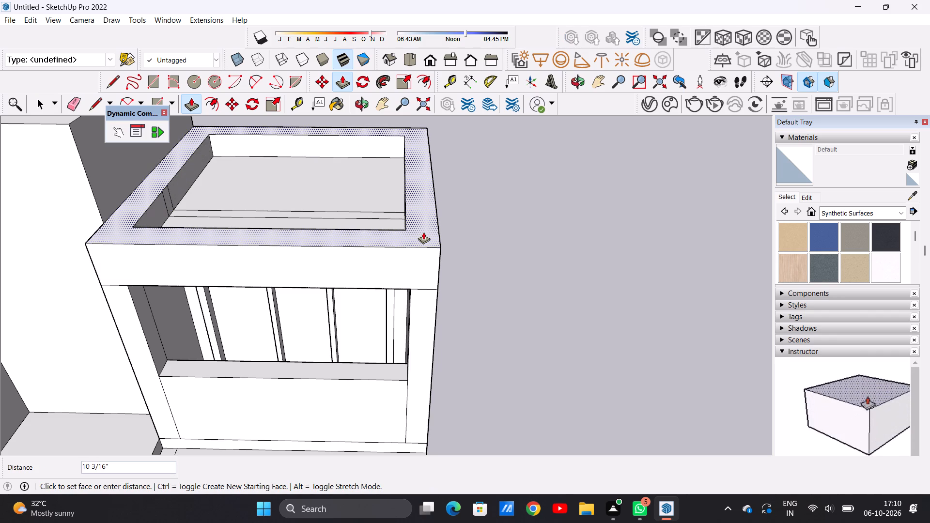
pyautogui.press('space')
# Draw two lines about 10 5/16" long from the inset outline's front corners to the roof's front edge, extending the inset's sides.
pyautogui.moveTo(348, 249); pyautogui.dragTo(358, 331, button='middle')
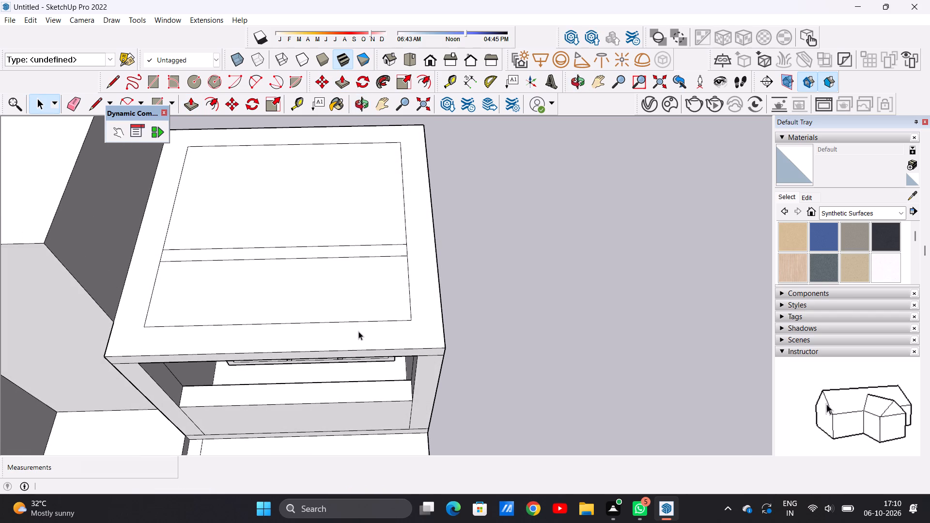
pyautogui.press('l')
pyautogui.scroll(4, 158, 321)
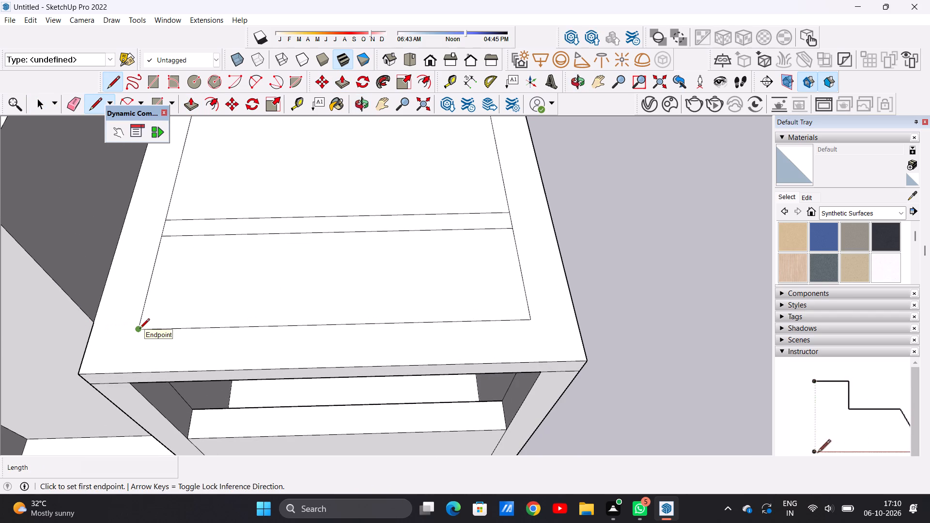
pyautogui.click(139, 329)
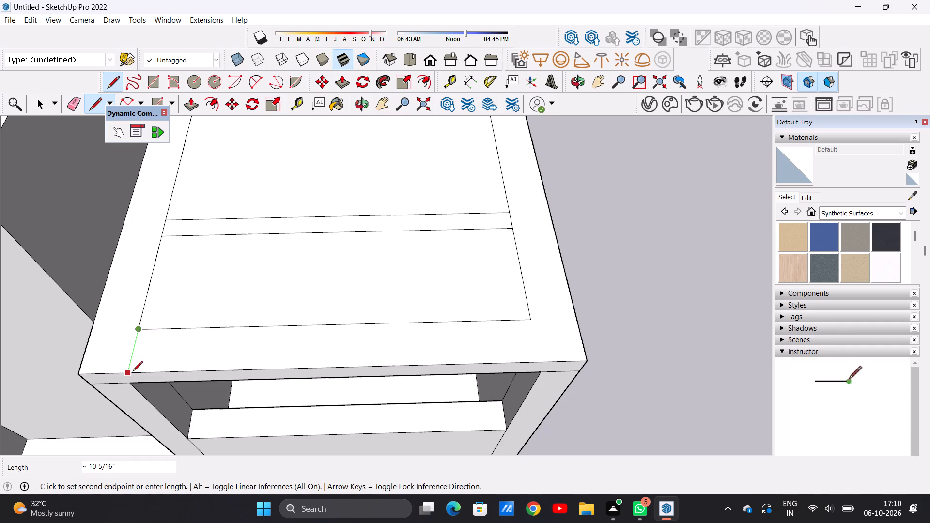
pyautogui.click(128, 373)
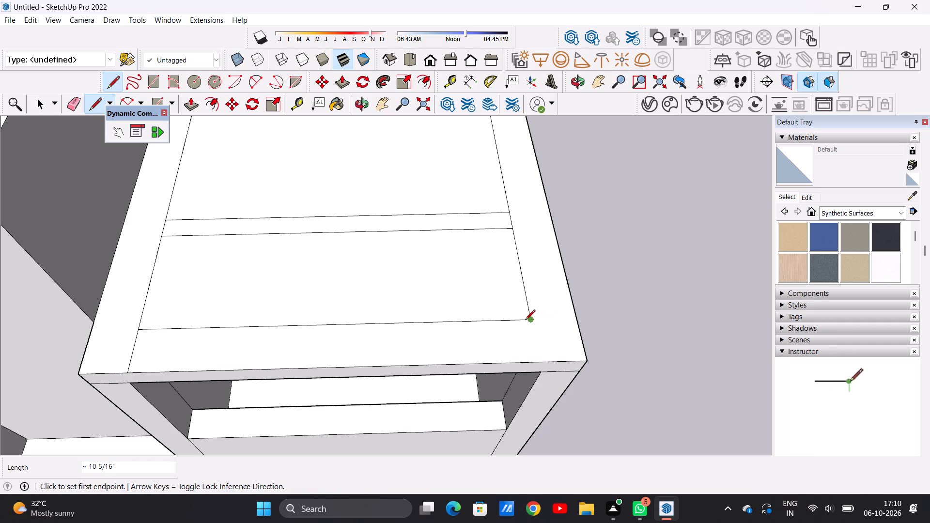
pyautogui.click(527, 321)
pyautogui.click(537, 362)
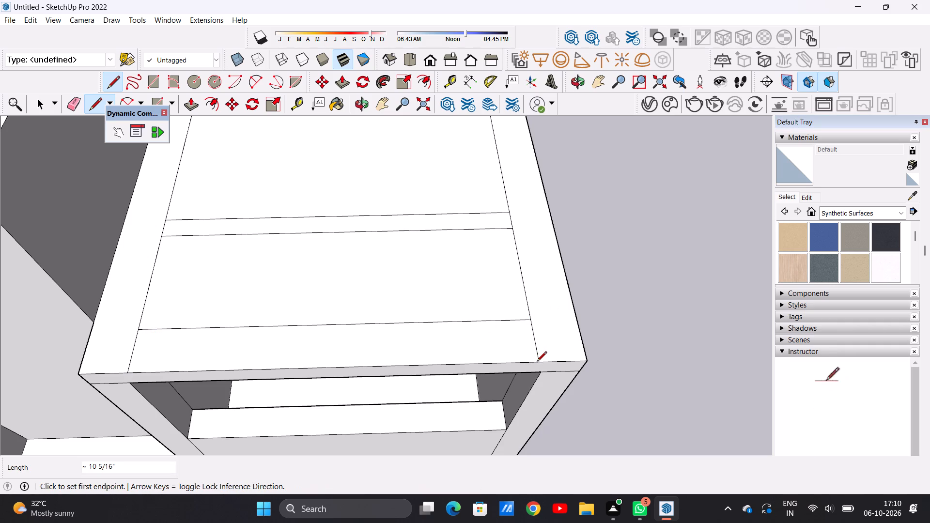
pyautogui.press('space')
# Push/Pull the roof's U-shaped border upward 3' 6 11/16" and again about 3' 3 7/16" to form side and rear walls.
pyautogui.scroll(-4, 398, 344)
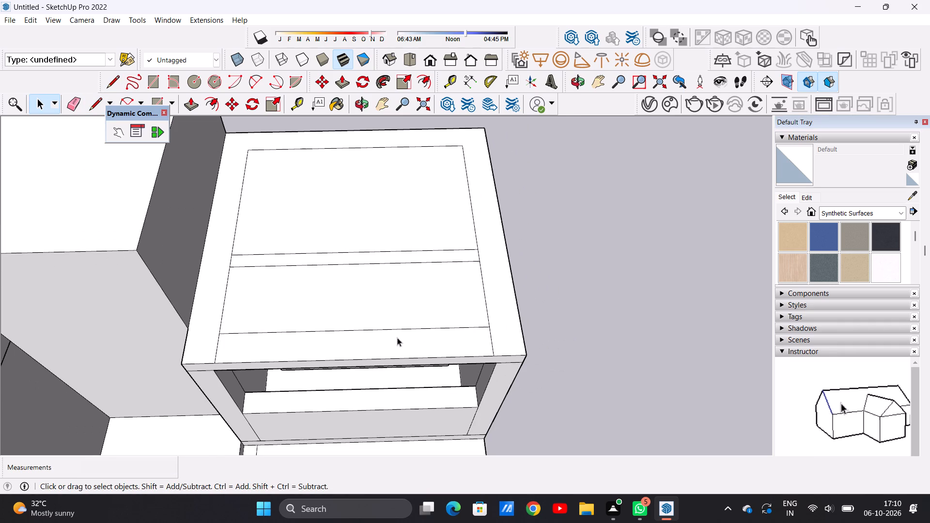
pyautogui.scroll(-5, 397, 338)
pyautogui.scroll(3, 476, 325)
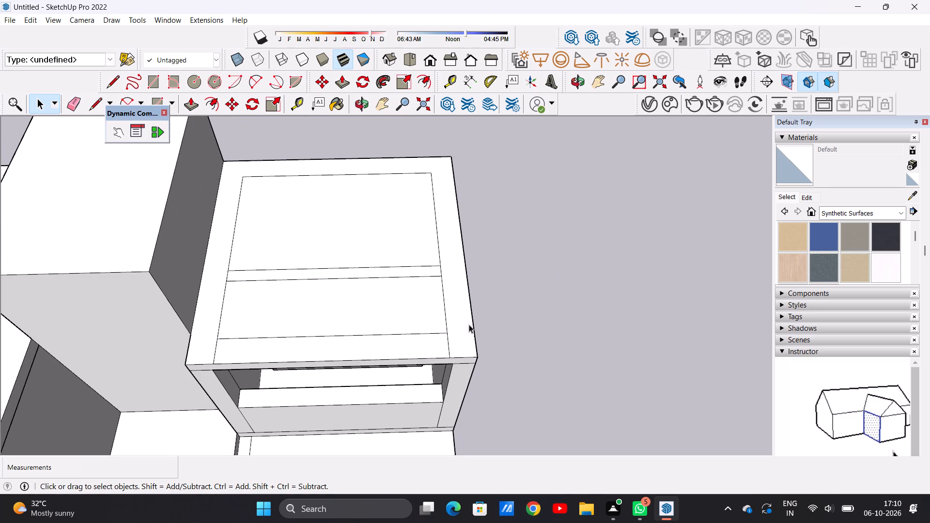
pyautogui.scroll(2, 457, 326)
pyautogui.press('p')
pyautogui.click(458, 323)
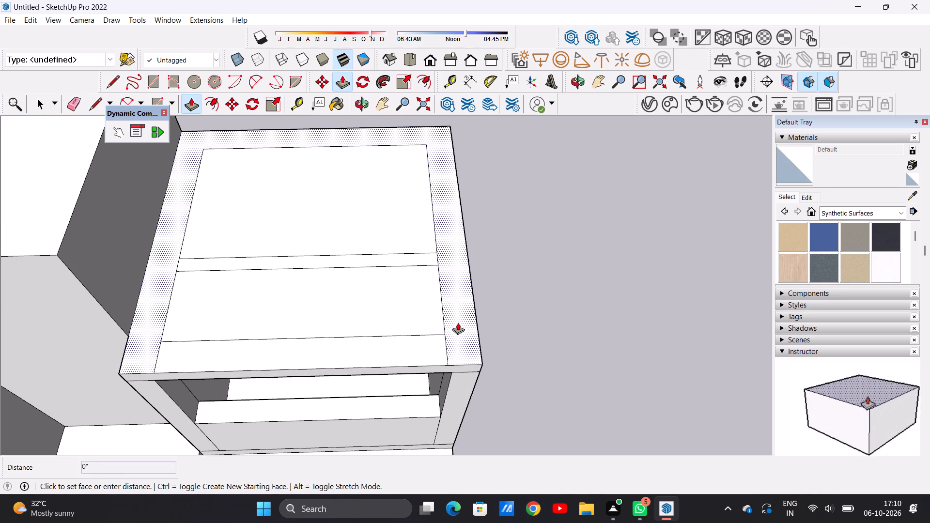
pyautogui.scroll(-11, 456, 289)
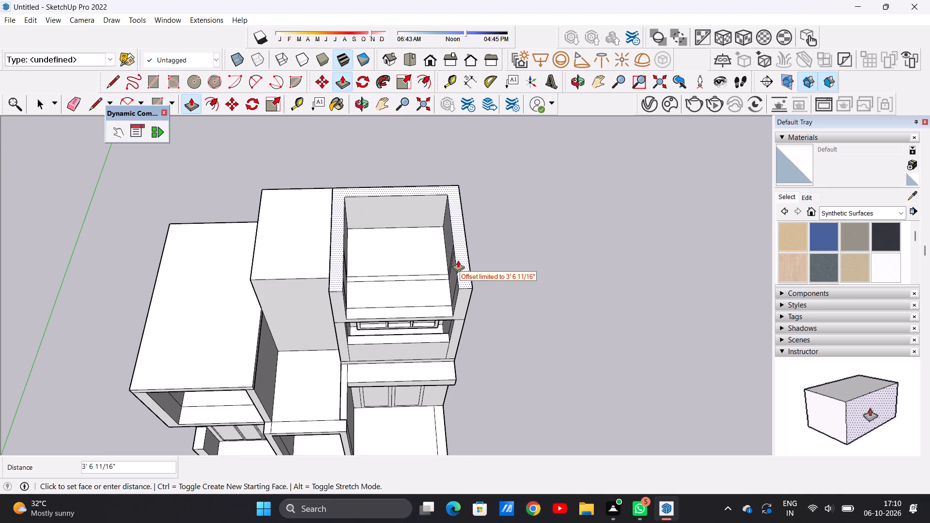
pyautogui.moveTo(455, 274); pyautogui.dragTo(465, 197, button='middle')
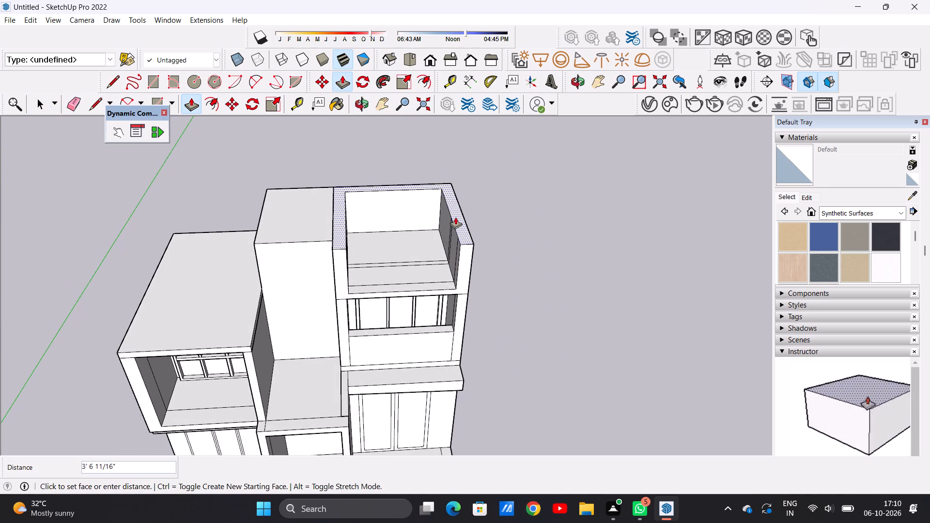
pyautogui.click(455, 217)
pyautogui.click(461, 226)
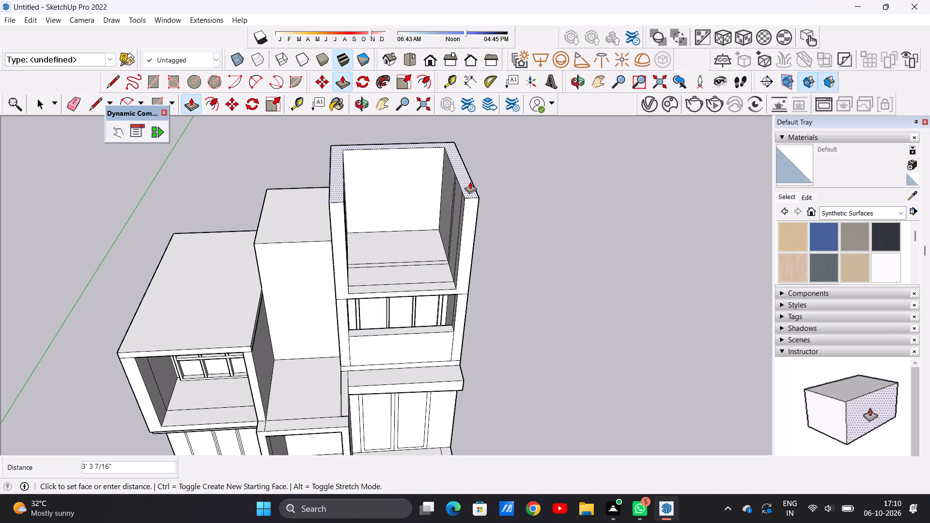
pyautogui.click(470, 182)
pyautogui.press('space')
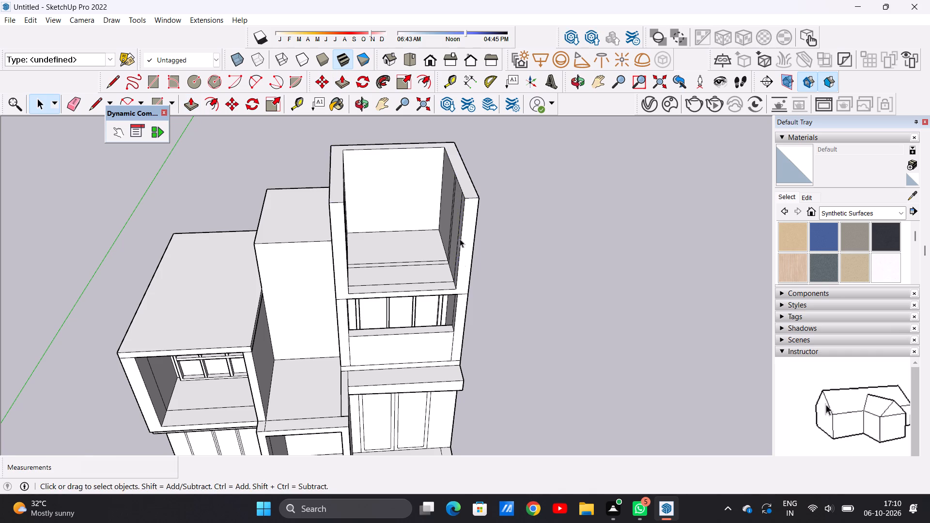
# Push/Pull the narrow strip across the middle of the roof upward, flush with the top of the surrounding walls, as a partition.
pyautogui.scroll(-1, 460, 282)
pyautogui.moveTo(460, 282); pyautogui.dragTo(459, 166, button='middle')
pyautogui.middleClick(459, 166)
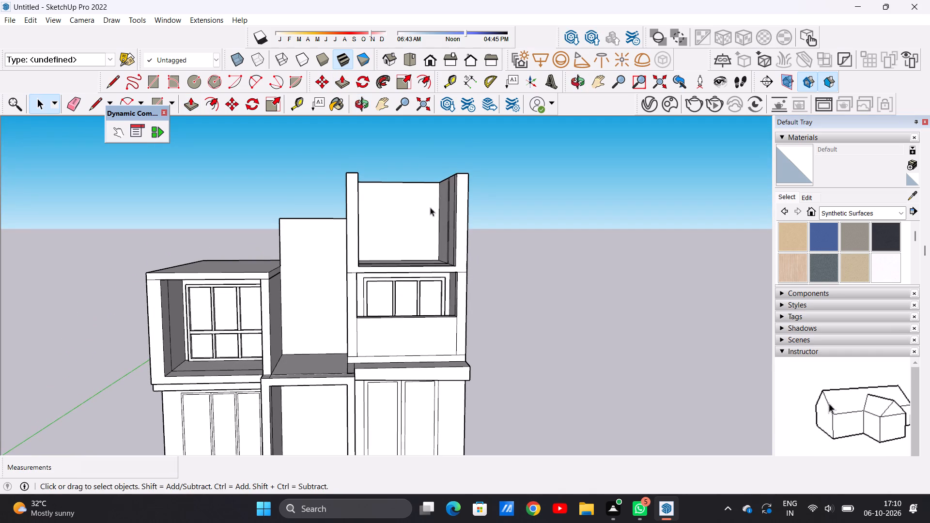
pyautogui.scroll(-2, 425, 216)
pyautogui.moveTo(417, 224); pyautogui.dragTo(401, 292, button='middle')
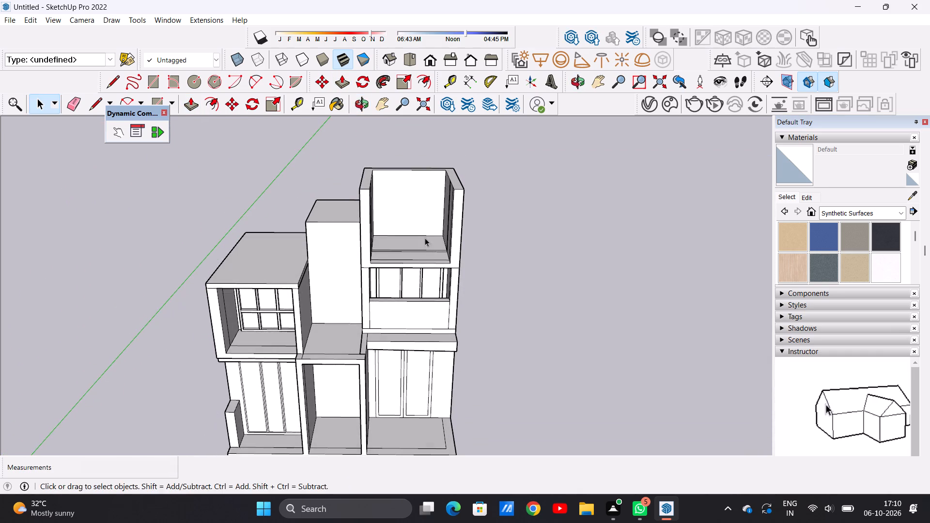
pyautogui.moveTo(423, 242); pyautogui.dragTo(423, 321, button='middle')
pyautogui.scroll(14, 438, 259)
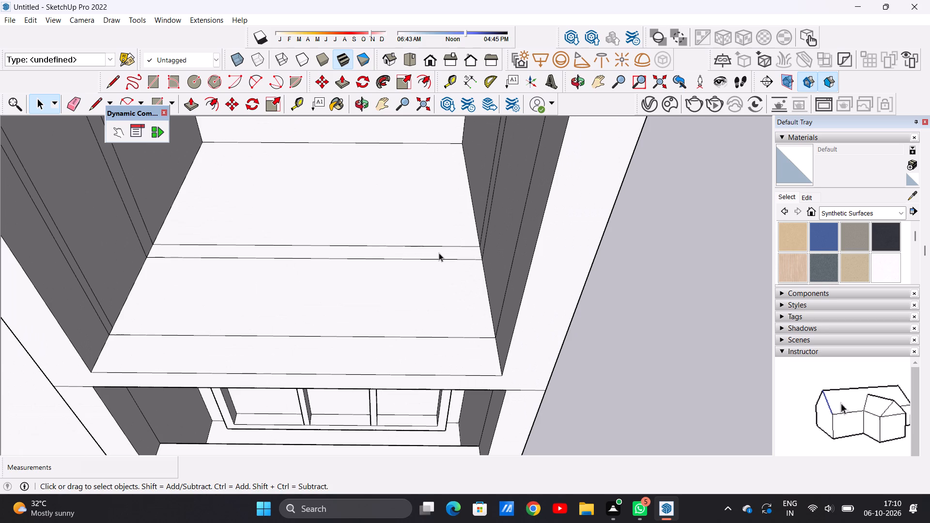
pyautogui.press('p')
pyautogui.moveTo(438, 304); pyautogui.dragTo(440, 328, button='middle')
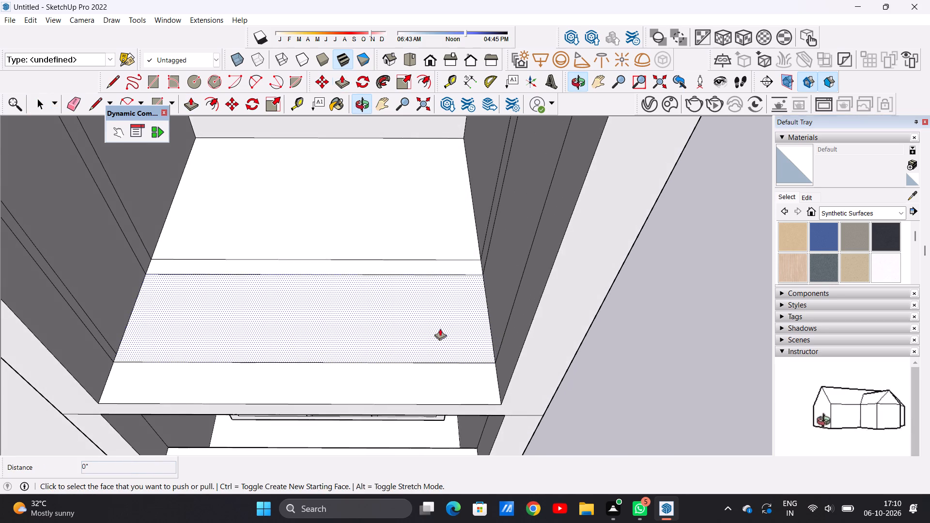
pyautogui.scroll(7, 465, 259)
pyautogui.click(476, 267)
pyautogui.scroll(-9, 477, 224)
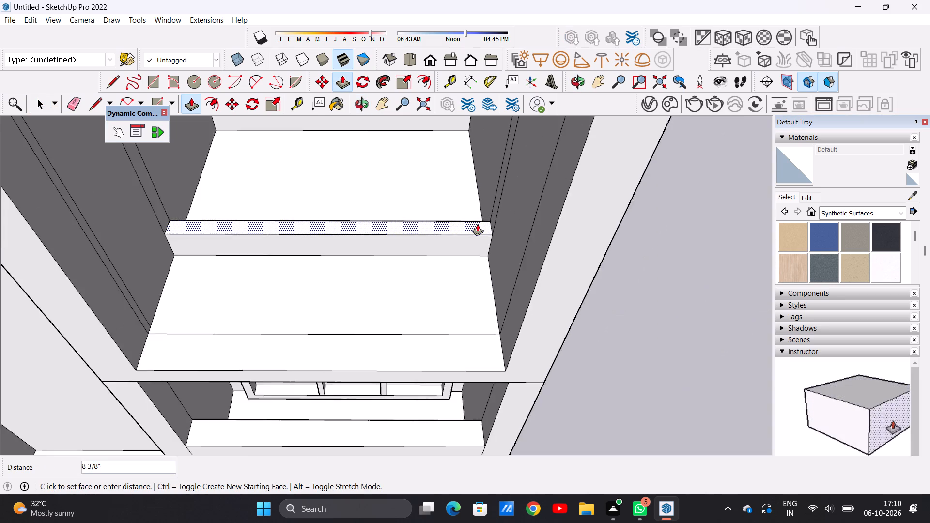
pyautogui.scroll(-10, 477, 224)
pyautogui.scroll(10, 486, 154)
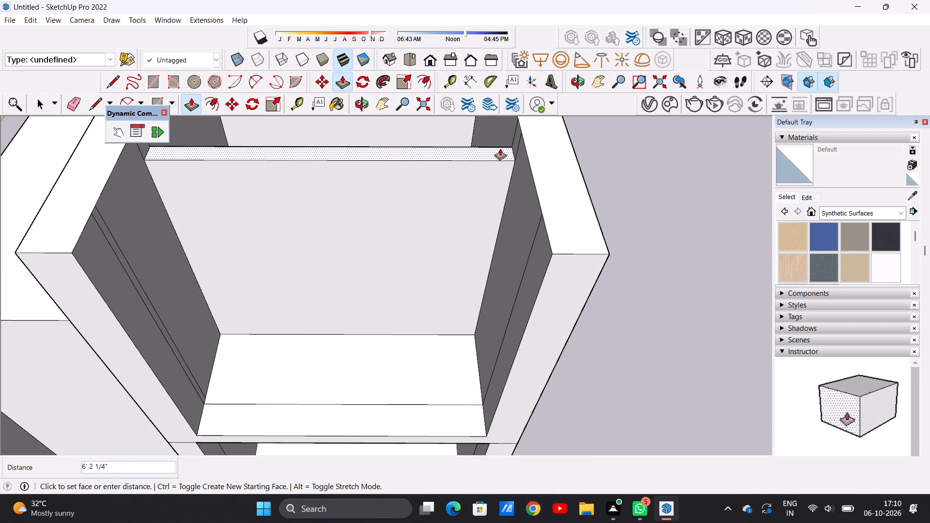
pyautogui.click(523, 131)
pyautogui.press('space')
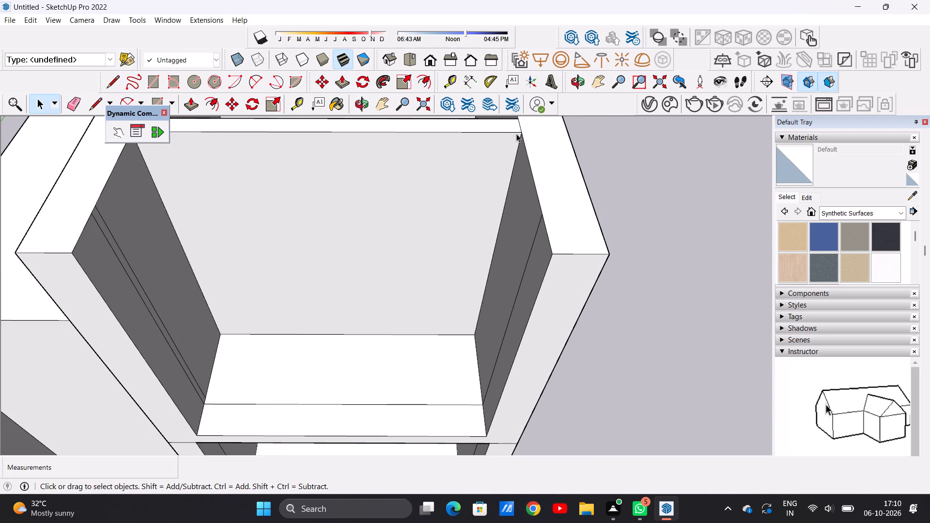
# Erase the two vertical lines on the inner face of the new side wall beside the tall middle block, in front of the partition.
pyautogui.scroll(-8, 448, 222)
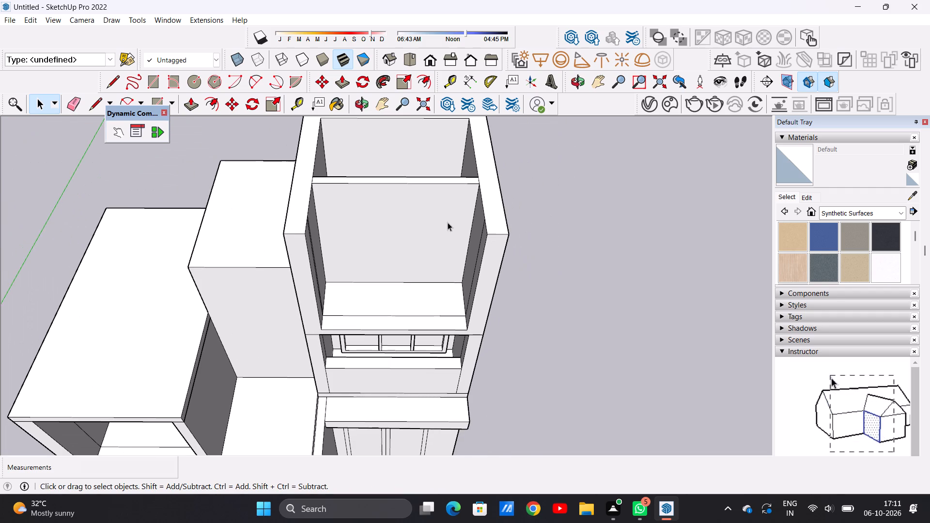
pyautogui.scroll(-8, 440, 222)
pyautogui.moveTo(422, 257); pyautogui.dragTo(426, 178, button='middle')
pyautogui.scroll(4, 420, 178)
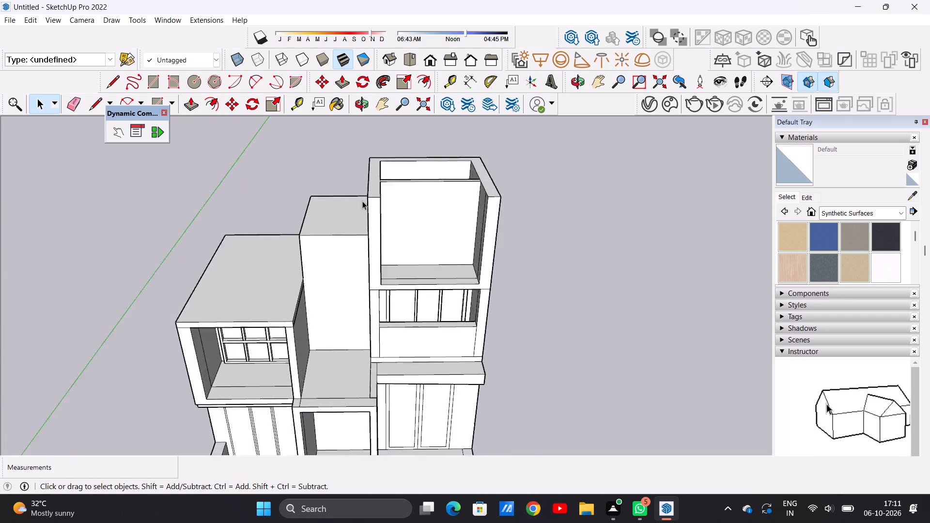
pyautogui.scroll(3, 362, 201)
pyautogui.moveTo(437, 234); pyautogui.dragTo(427, 152, button='middle')
pyautogui.scroll(4, 502, 141)
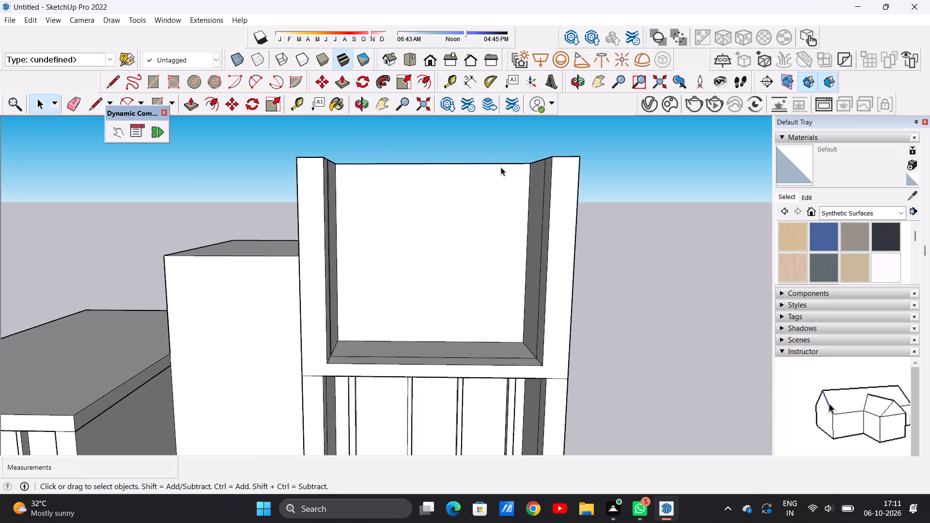
pyautogui.scroll(5, 501, 167)
pyautogui.scroll(-4, 491, 194)
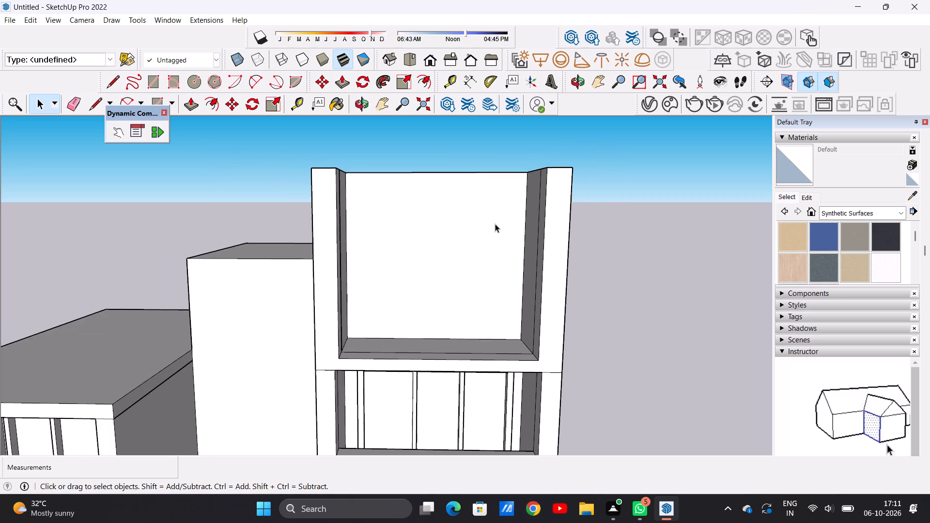
pyautogui.moveTo(495, 231); pyautogui.dragTo(362, 308, button='middle')
pyautogui.scroll(6, 321, 283)
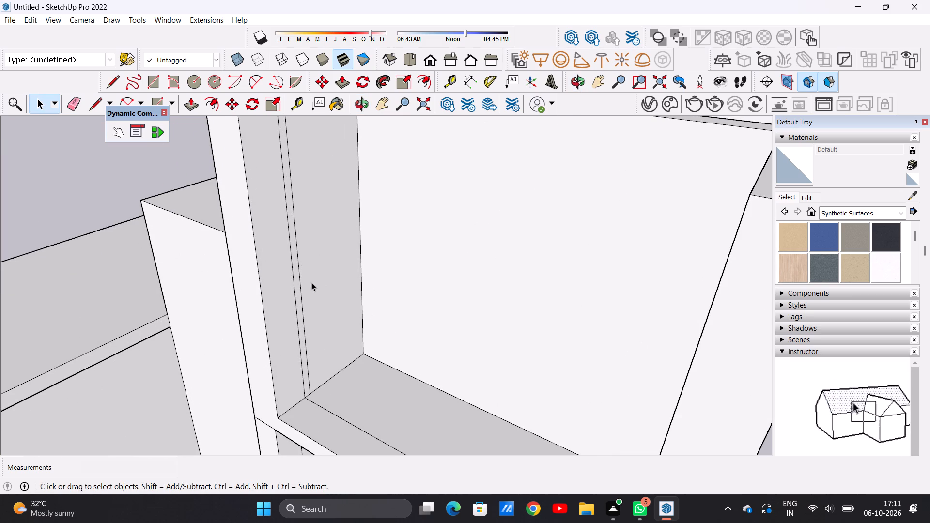
pyautogui.press('e')
pyautogui.moveTo(290, 271); pyautogui.dragTo(309, 261)
pyautogui.scroll(-8, 331, 340)
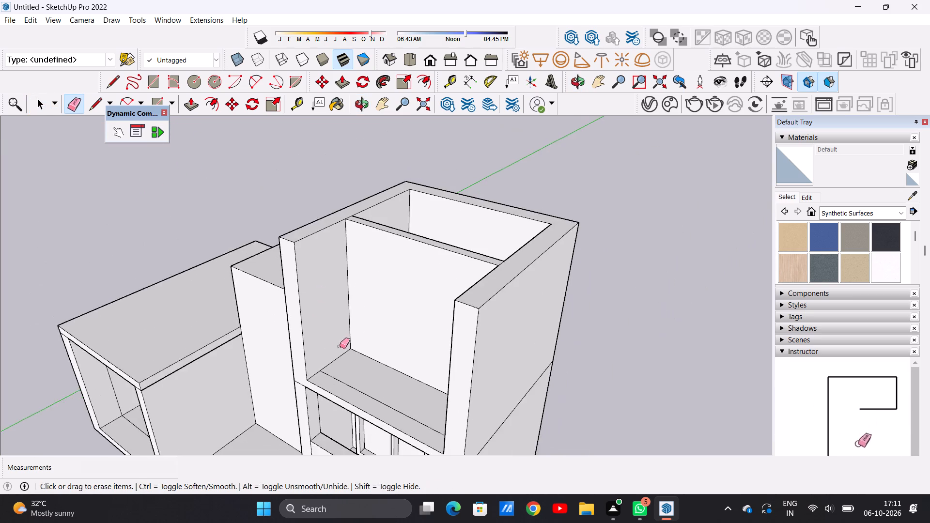
# Erase the vertical line on the inner face of the outer side wall, in front of the top level's partition.
pyautogui.moveTo(340, 346); pyautogui.dragTo(584, 323, button='middle')
pyautogui.scroll(10, 584, 286)
pyautogui.scroll(-5, 556, 293)
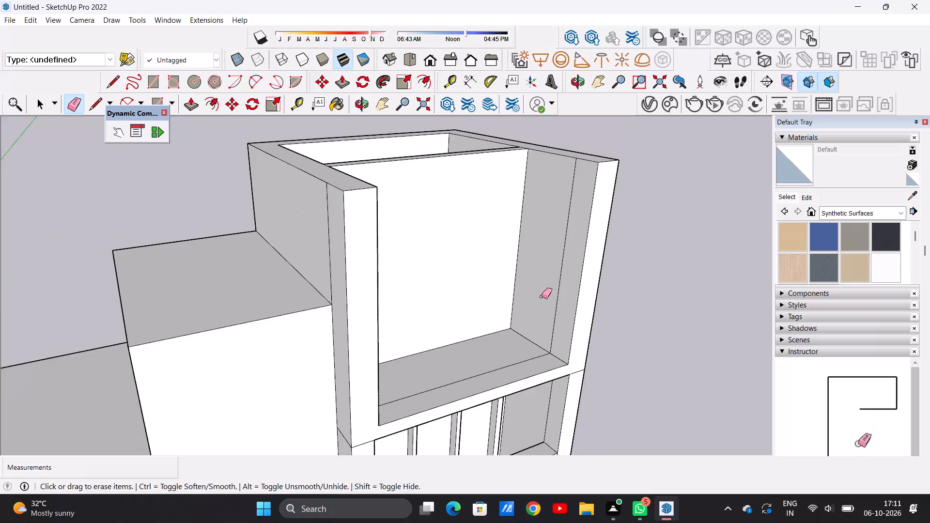
pyautogui.scroll(-4, 542, 296)
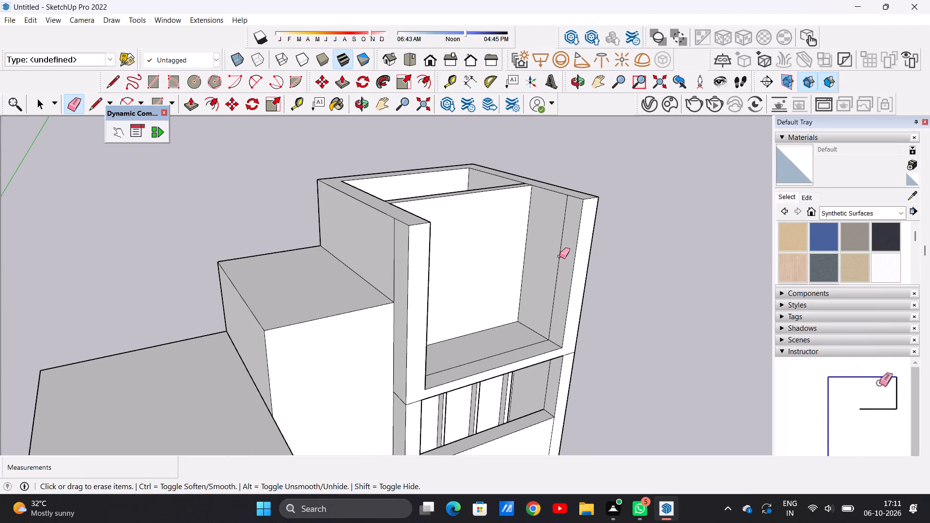
pyautogui.click(561, 254)
pyautogui.press('space')
# Push/Pull the narrow strip along the top level's open front edge upward about 9" to form a low front parapet.
pyautogui.scroll(-1, 559, 266)
pyautogui.moveTo(565, 268); pyautogui.dragTo(316, 282, button='middle')
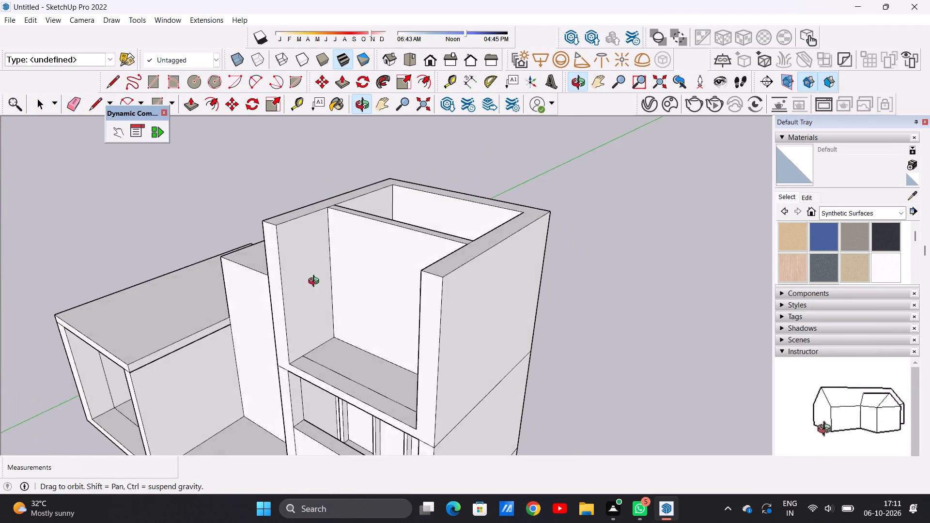
pyautogui.moveTo(316, 282); pyautogui.dragTo(440, 292, button='middle')
pyautogui.scroll(-8, 440, 292)
pyautogui.scroll(6, 480, 343)
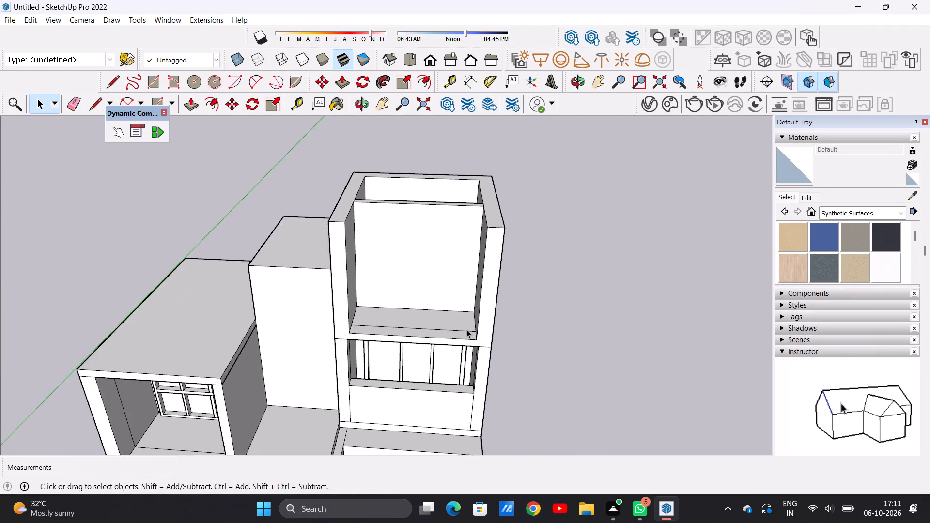
pyautogui.scroll(5, 466, 329)
pyautogui.press('p')
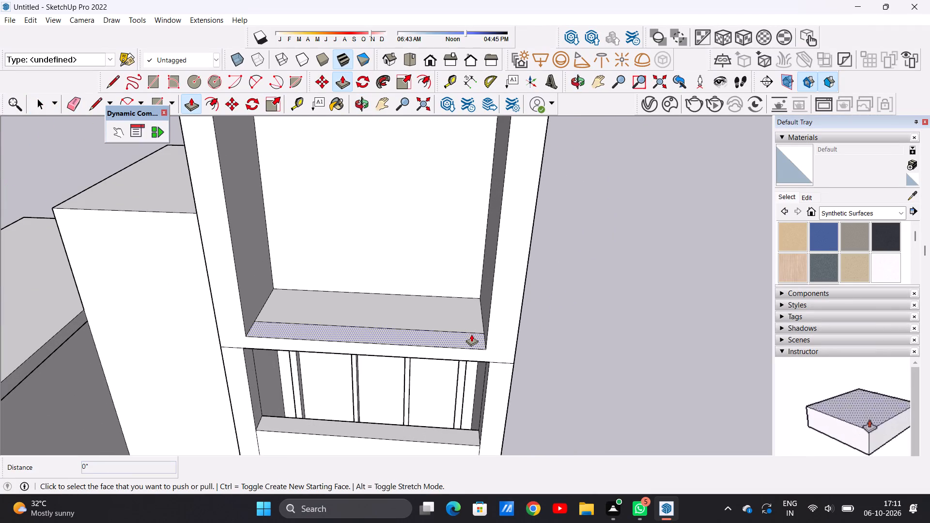
pyautogui.click(472, 334)
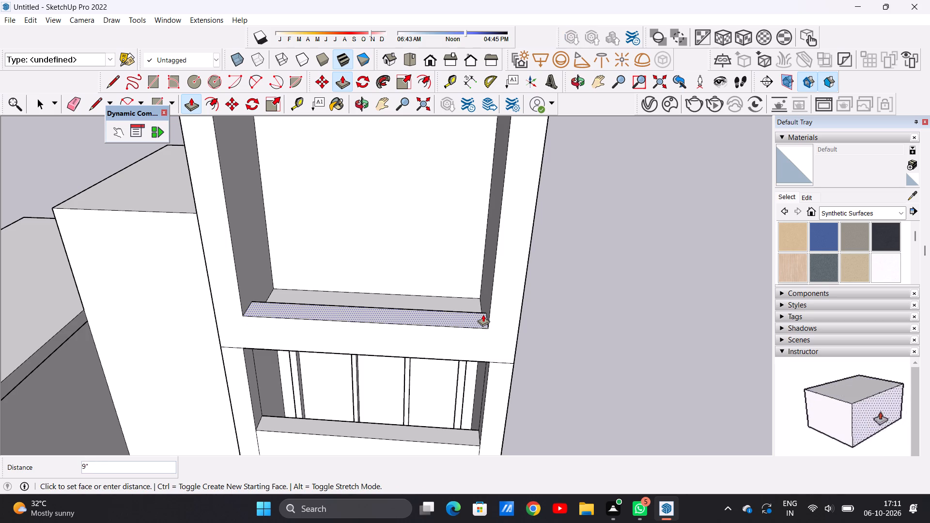
pyautogui.click(483, 314)
pyautogui.press('space')
# Draw a window rectangle about 5' 11 5/16" wide by 5' 9 1/16" high on the front face of the top level's partition.
pyautogui.scroll(-5, 449, 375)
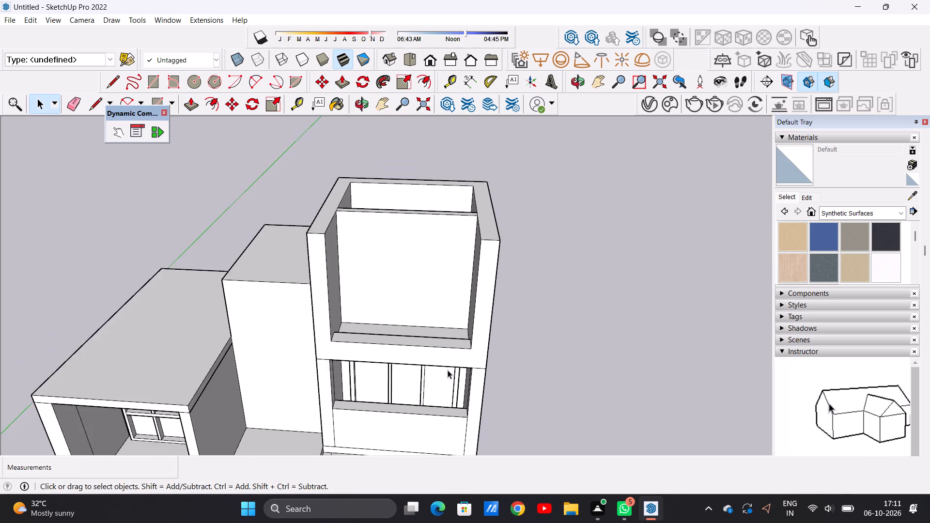
pyautogui.scroll(-2, 448, 370)
pyautogui.moveTo(458, 382); pyautogui.dragTo(472, 289, button='middle')
pyautogui.scroll(-3, 427, 308)
pyautogui.scroll(4, 444, 268)
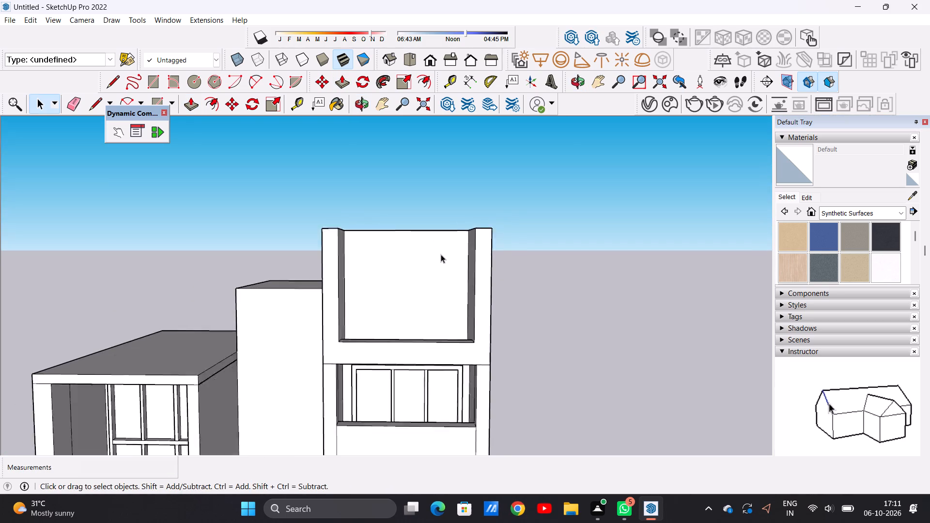
pyautogui.scroll(4, 441, 254)
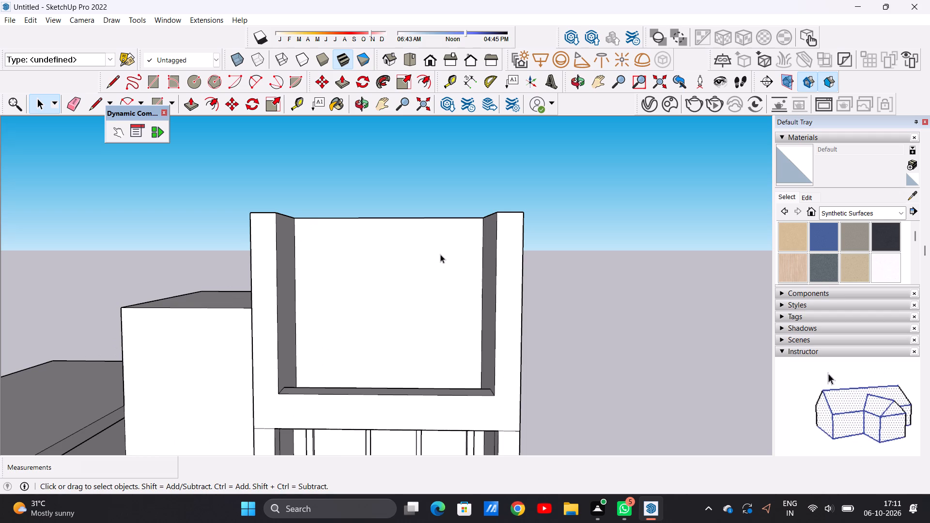
pyautogui.scroll(-6, 441, 254)
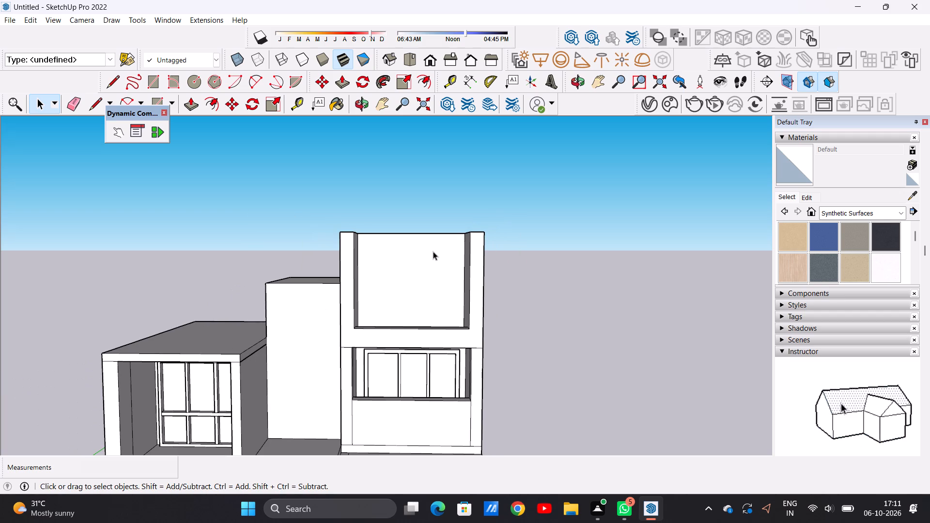
pyautogui.scroll(6, 447, 268)
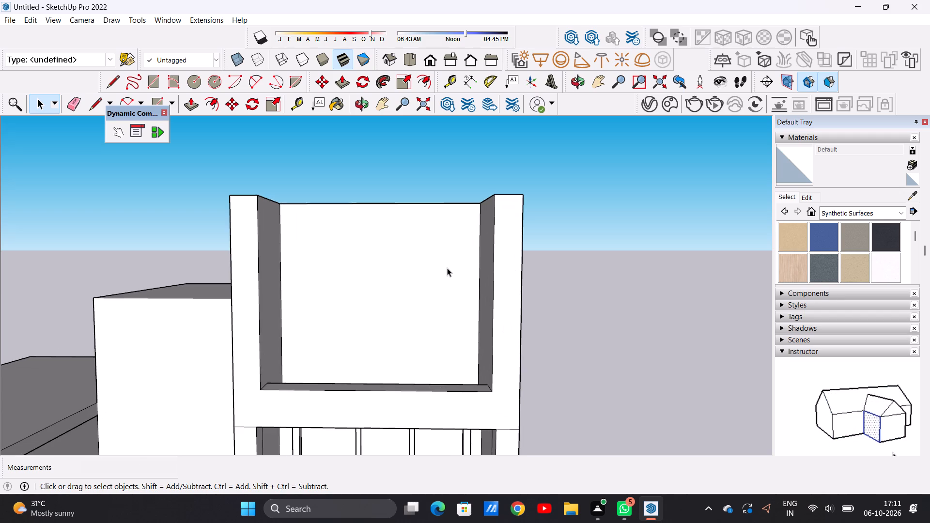
pyautogui.scroll(2, 444, 268)
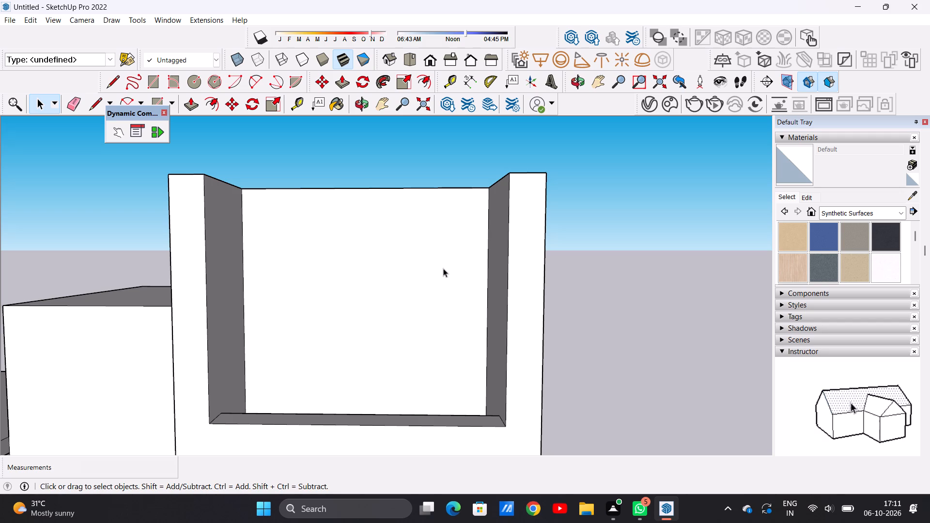
pyautogui.press('r')
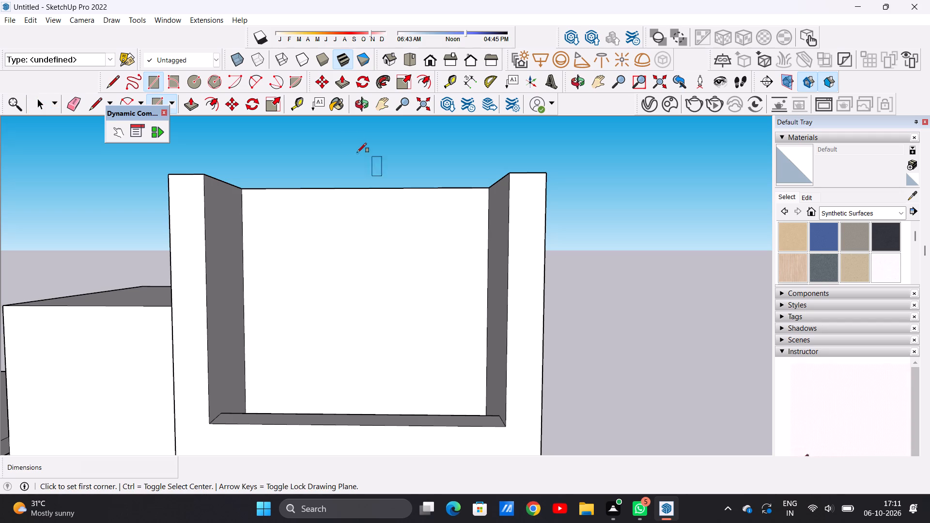
pyautogui.click(265, 217)
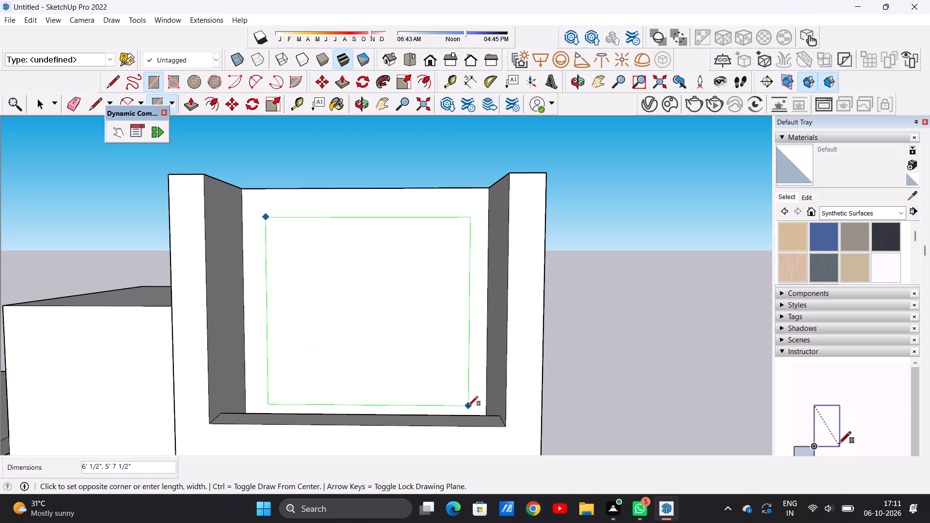
pyautogui.click(465, 410)
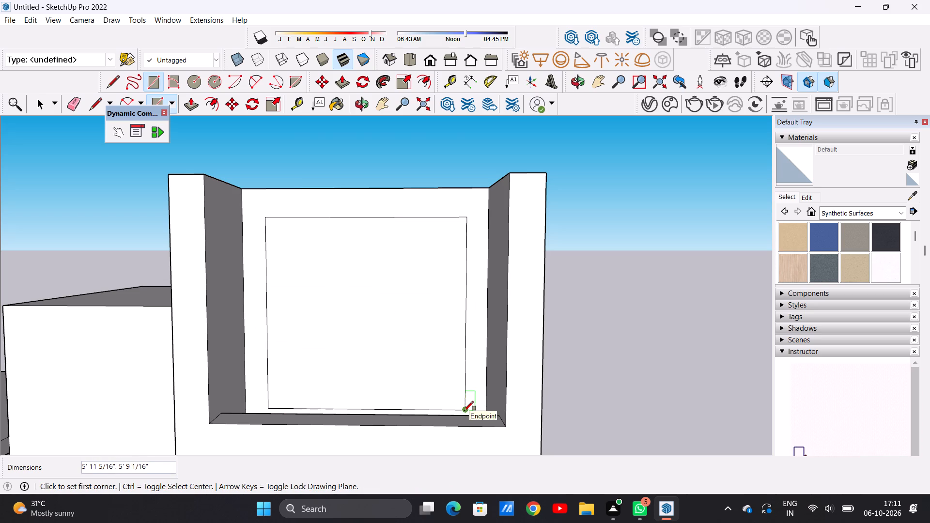
pyautogui.press('space')
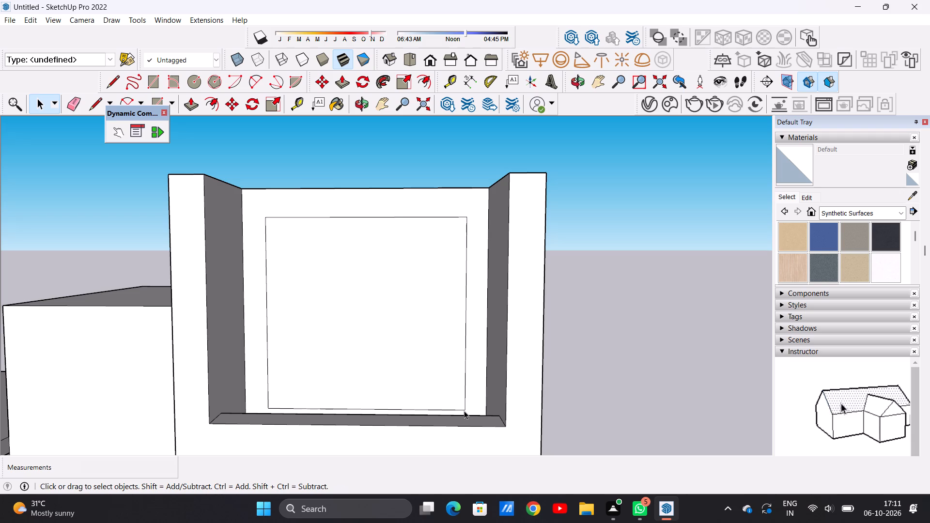
# Offset the window rectangle's outline inward about 3 11/16" to form a frame border.
pyautogui.moveTo(337, 255); pyautogui.dragTo(345, 269, button='middle')
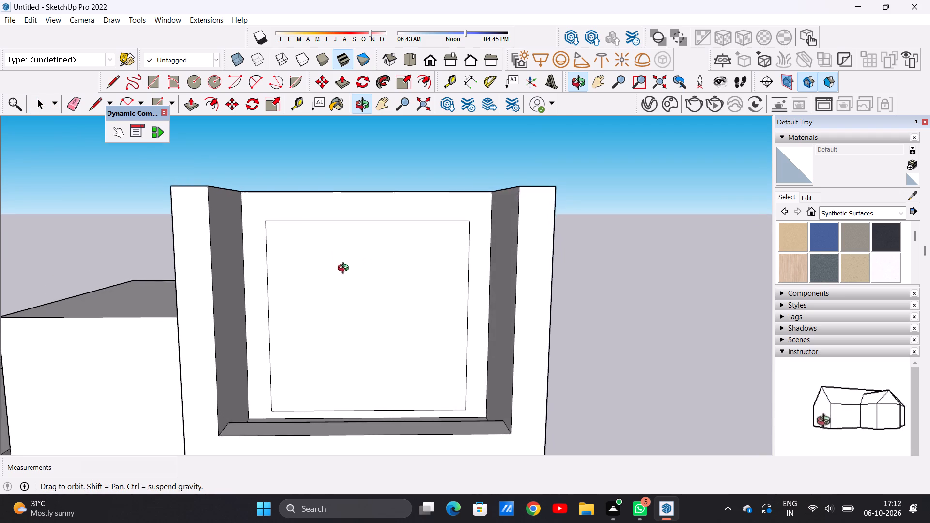
pyautogui.moveTo(345, 269); pyautogui.dragTo(339, 263, button='middle')
pyautogui.scroll(1, 379, 280)
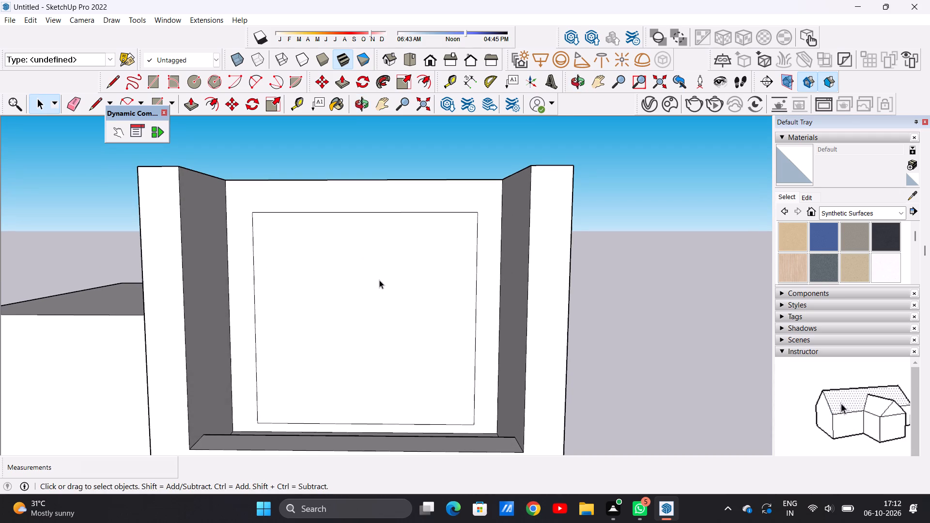
pyautogui.write('of')
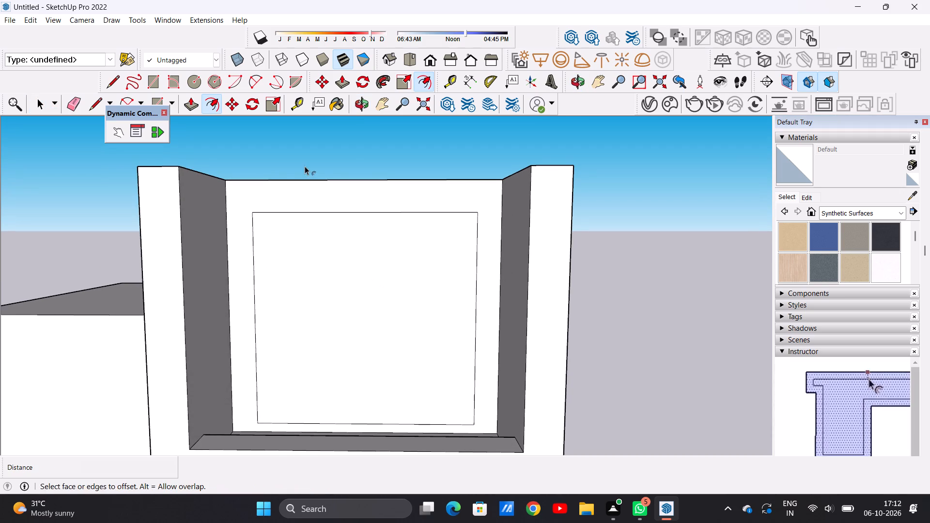
pyautogui.click(311, 218)
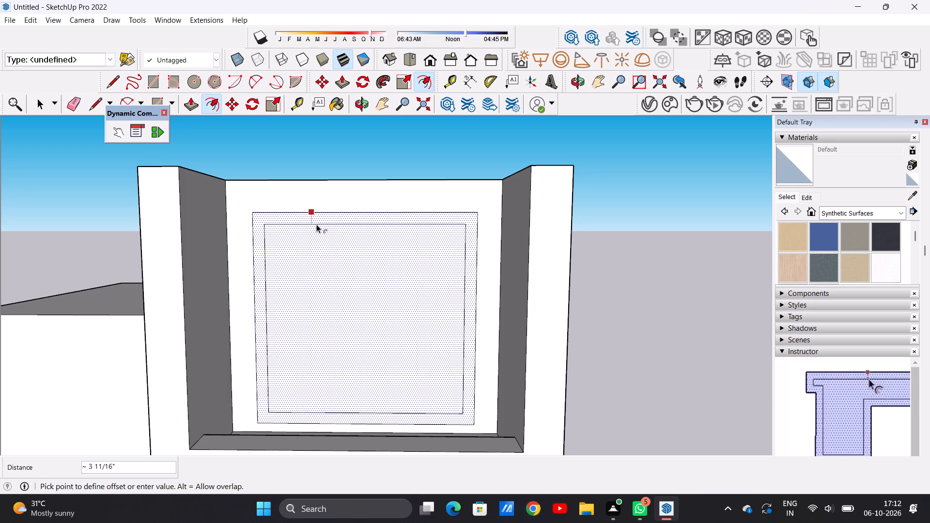
pyautogui.click(316, 224)
pyautogui.press('space')
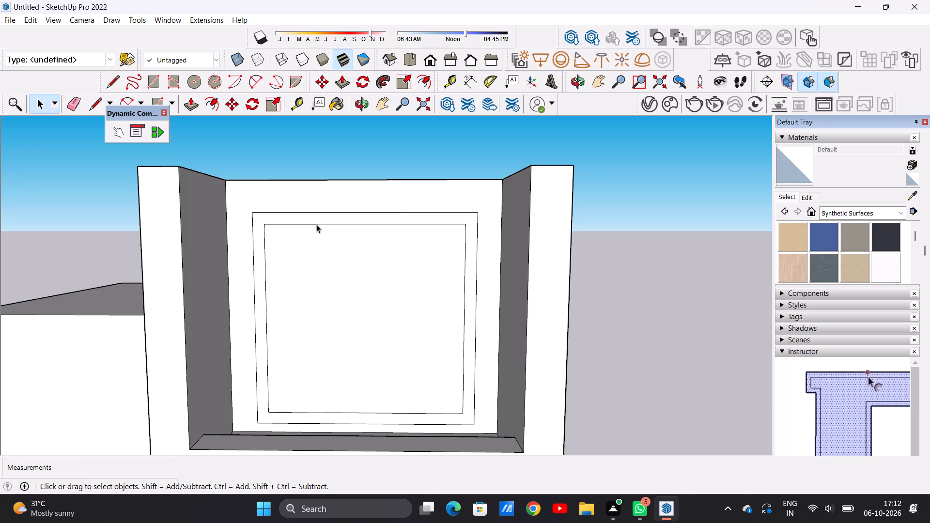
# Divide the inner window area into six panes with two vertical lines about 5' 1 5/8" long and one horizontal line about 5' 3 7/8" long.
pyautogui.scroll(2, 378, 236)
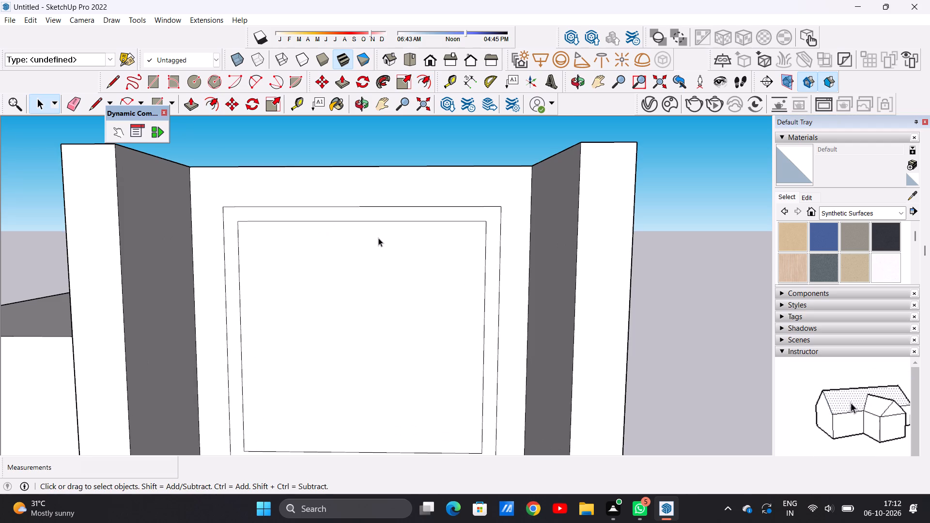
pyautogui.press('l')
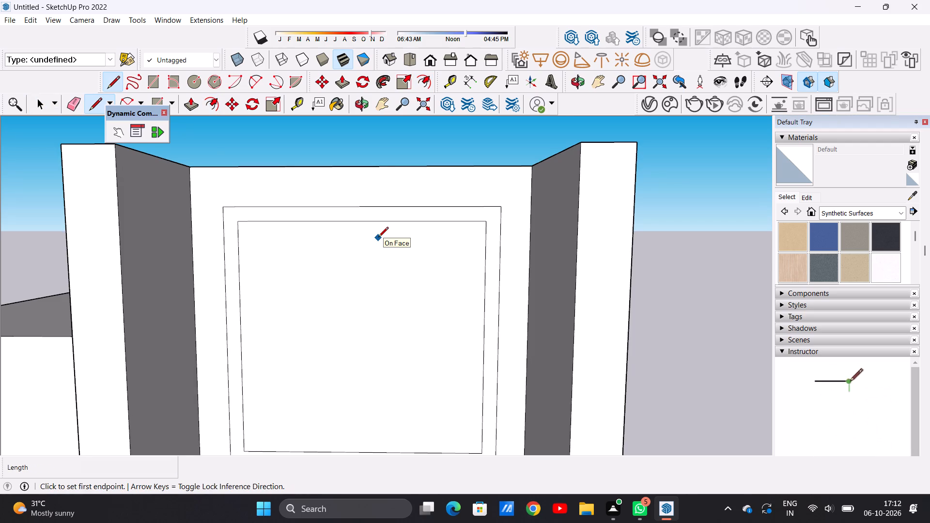
pyautogui.scroll(-6, 368, 227)
pyautogui.scroll(4, 347, 222)
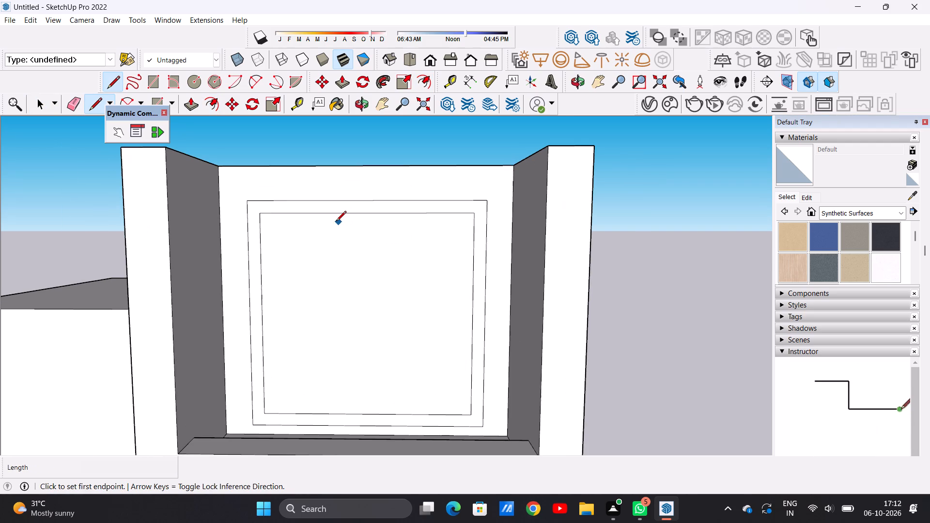
pyautogui.click(337, 216)
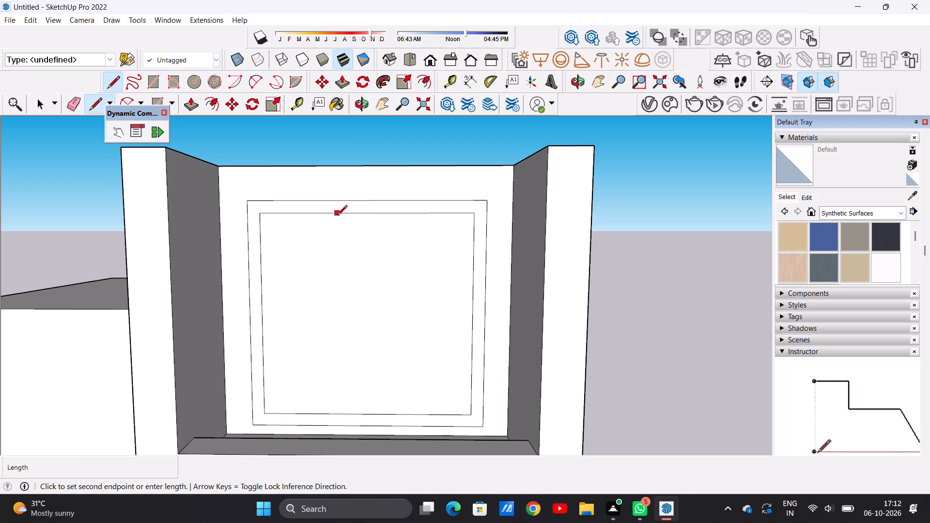
pyautogui.click(335, 414)
pyautogui.click(402, 215)
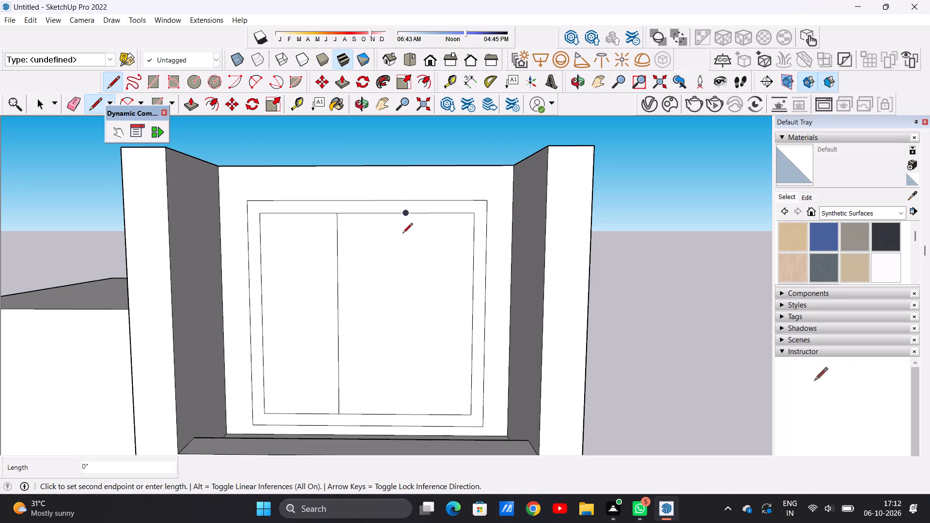
pyautogui.click(403, 419)
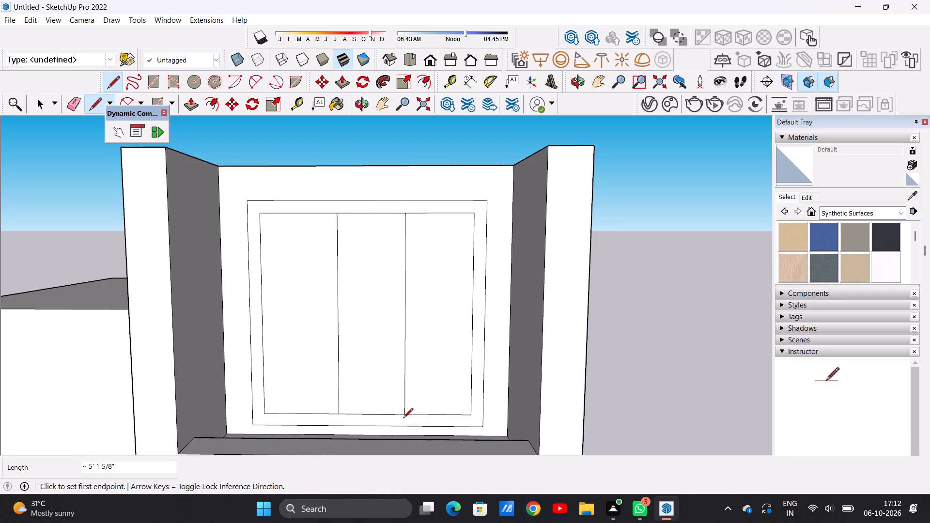
pyautogui.click(265, 325)
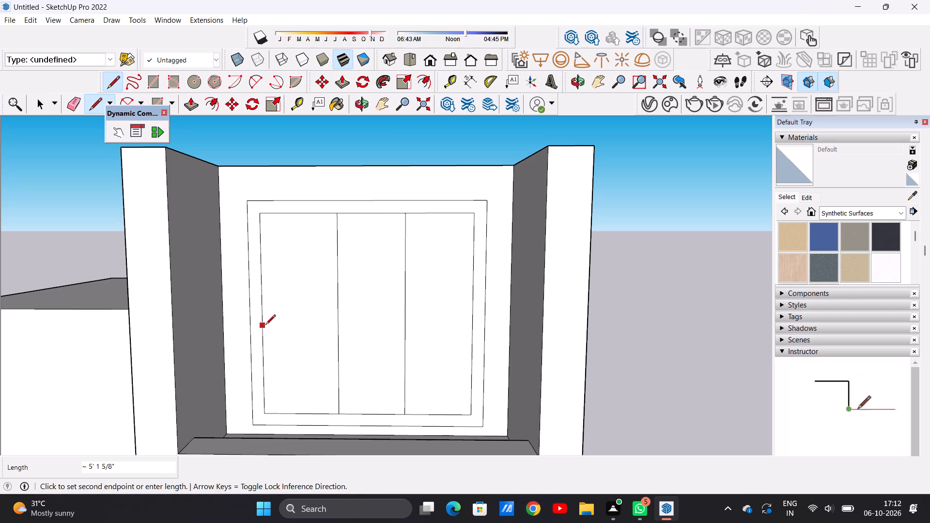
pyautogui.click(473, 322)
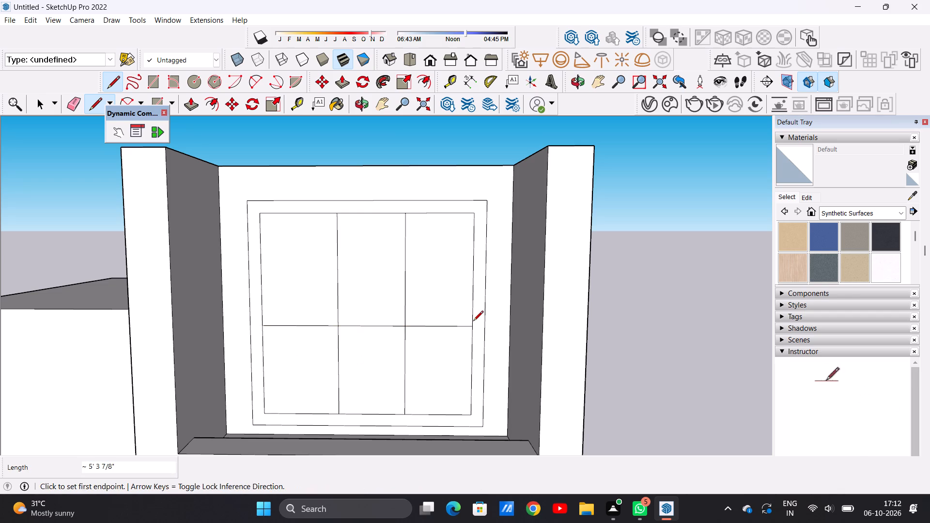
pyautogui.press('space')
# Push/Pull the window's outer frame border outward about 5 15/16" from the partition.
pyautogui.moveTo(271, 260); pyautogui.dragTo(274, 260, button='middle')
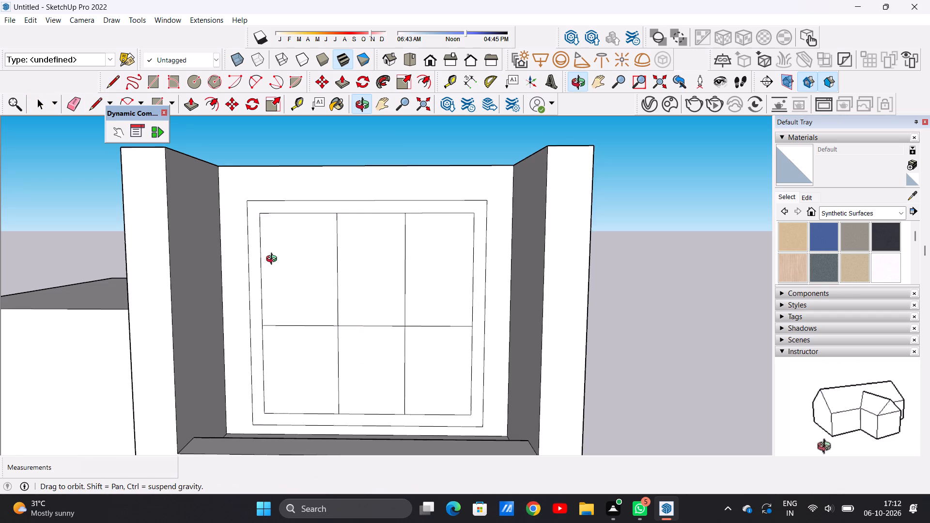
pyautogui.moveTo(274, 260); pyautogui.dragTo(324, 276, button='middle')
pyautogui.scroll(4, 281, 279)
pyautogui.press('p')
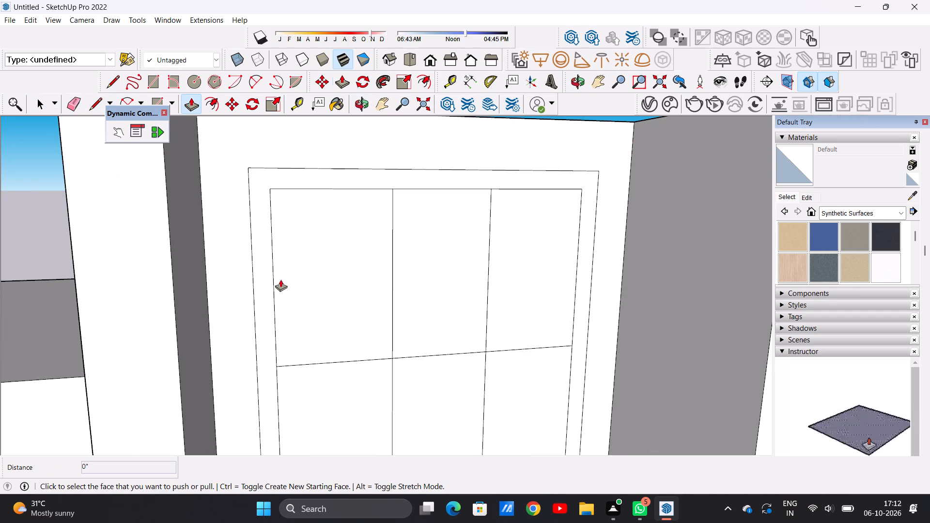
pyautogui.click(262, 219)
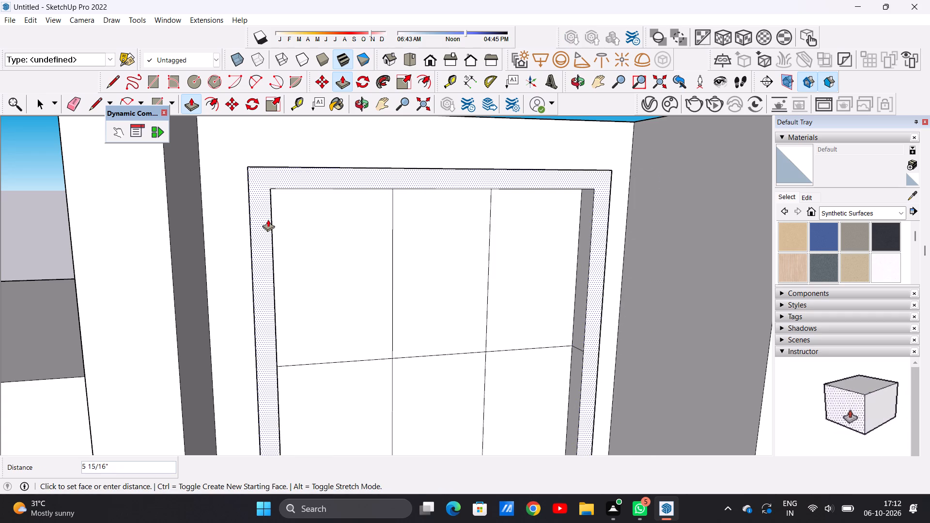
pyautogui.click(268, 219)
pyautogui.press('space')
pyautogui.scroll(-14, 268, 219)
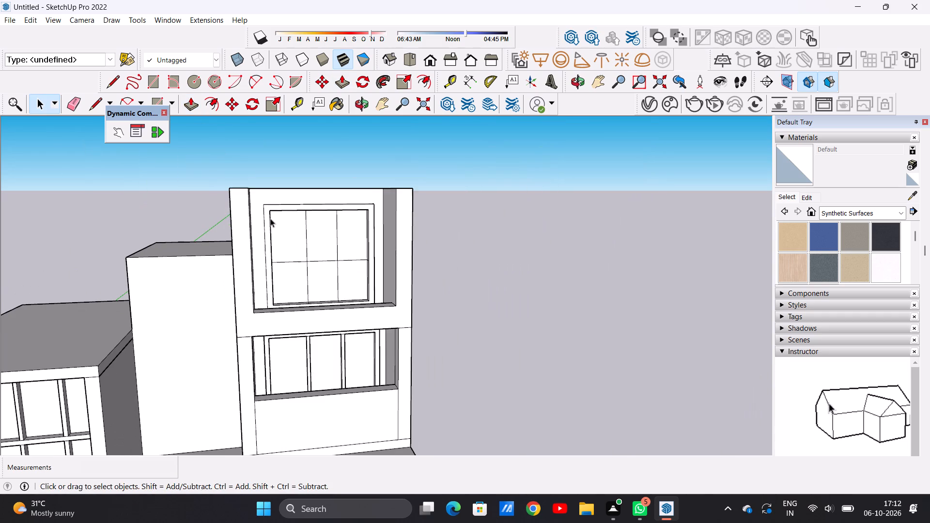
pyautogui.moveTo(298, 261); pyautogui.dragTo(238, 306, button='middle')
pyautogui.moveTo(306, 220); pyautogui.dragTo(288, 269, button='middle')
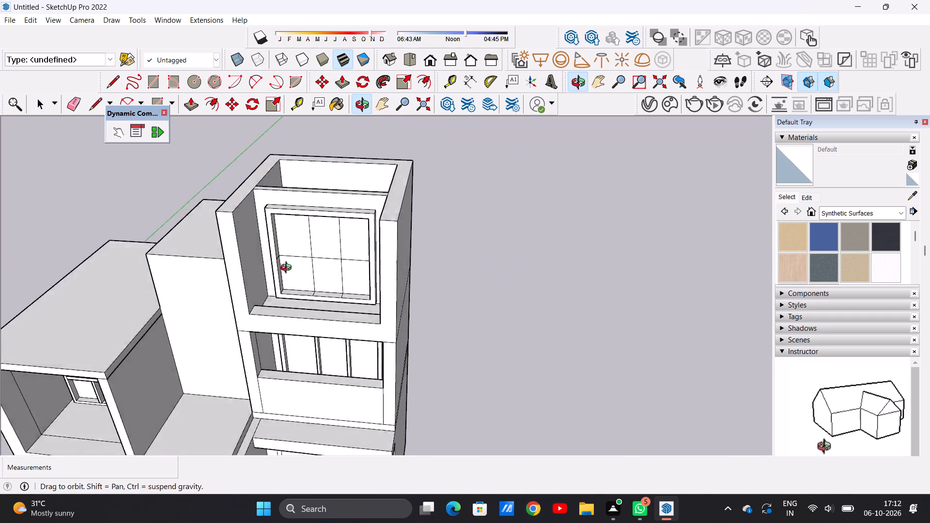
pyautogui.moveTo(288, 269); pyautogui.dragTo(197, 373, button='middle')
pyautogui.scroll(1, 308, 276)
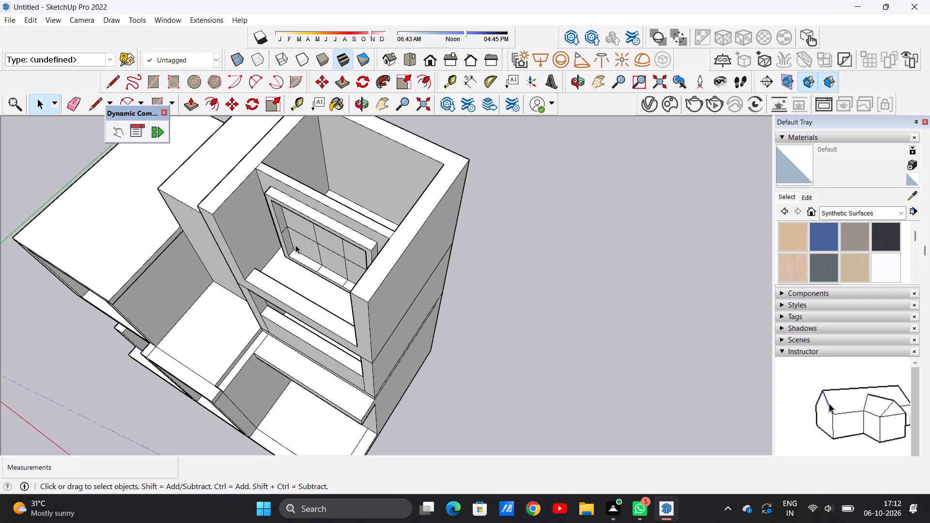
# Copy the floor face behind the top level's window partition up to the wall tops to cover the opening.
pyautogui.moveTo(297, 239); pyautogui.dragTo(263, 288, button='middle')
pyautogui.scroll(-10, 270, 243)
pyautogui.scroll(4, 297, 222)
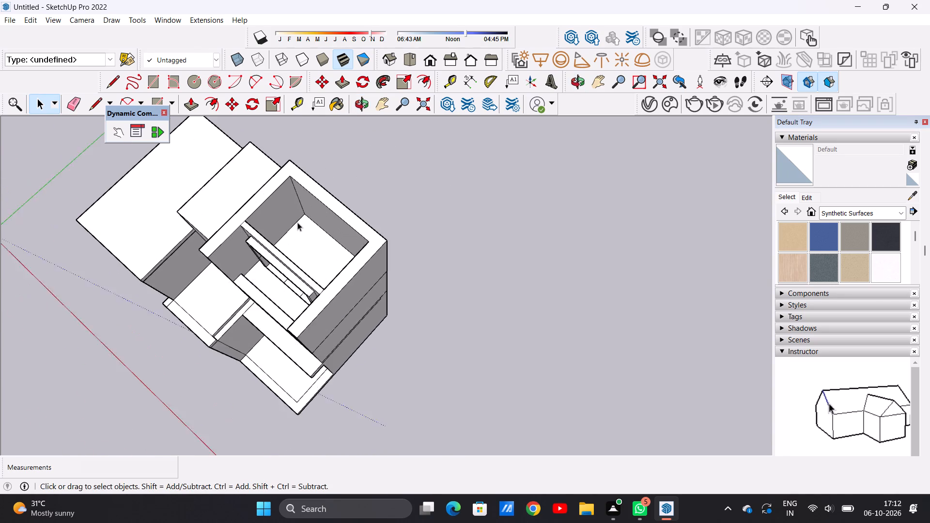
pyautogui.scroll(3, 297, 222)
pyautogui.doubleClick(302, 246)
pyautogui.doubleClick(302, 247)
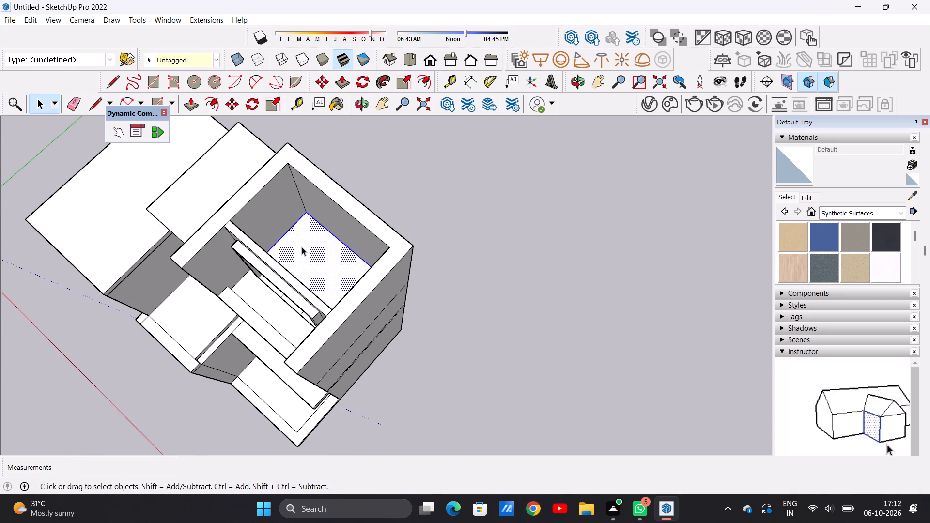
pyautogui.scroll(-5, 300, 247)
pyautogui.scroll(11, 308, 231)
pyautogui.press('m')
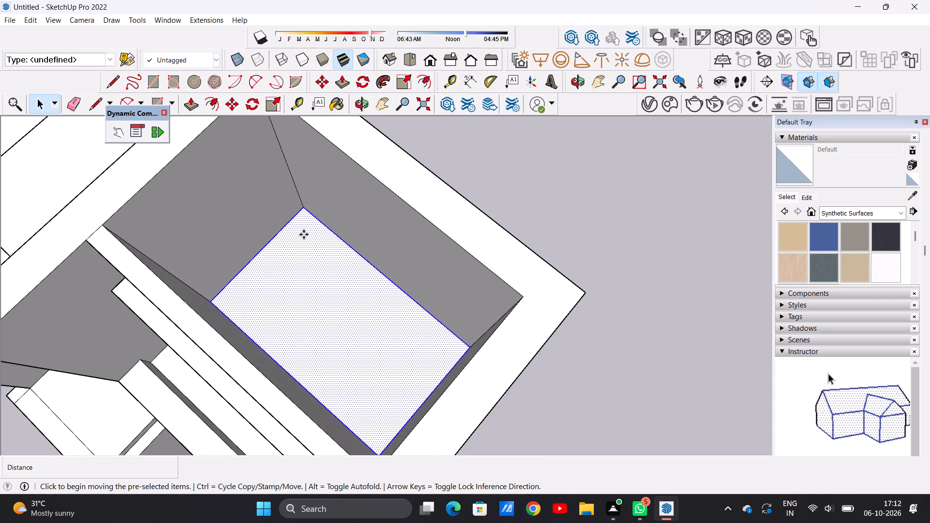
pyautogui.click(305, 210)
pyautogui.scroll(-8, 300, 186)
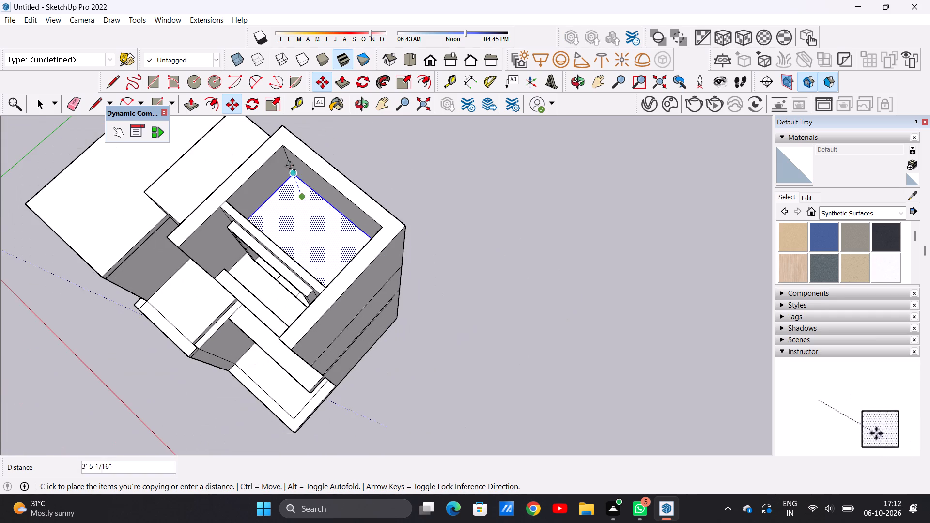
pyautogui.click(284, 148)
pyautogui.press('space')
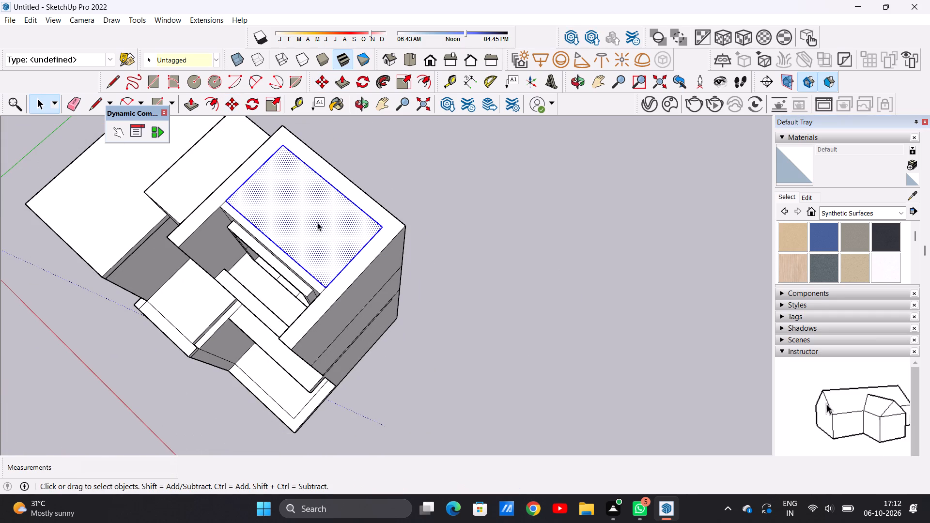
pyautogui.click(461, 169)
# Examine the covered top level and the rest of the house from above, the front and the side.
pyautogui.moveTo(277, 234); pyautogui.dragTo(333, 184, button='middle')
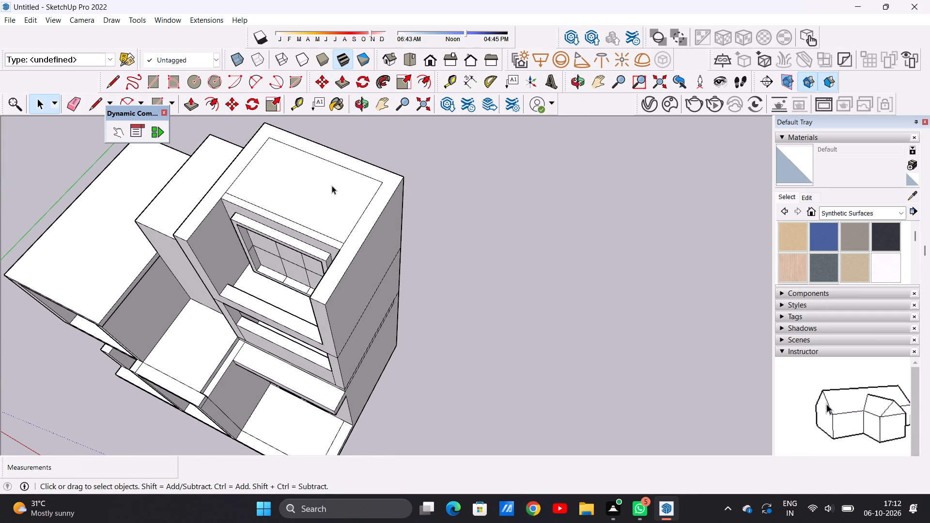
pyautogui.scroll(-4, 332, 185)
pyautogui.moveTo(267, 233); pyautogui.dragTo(362, 135, button='middle')
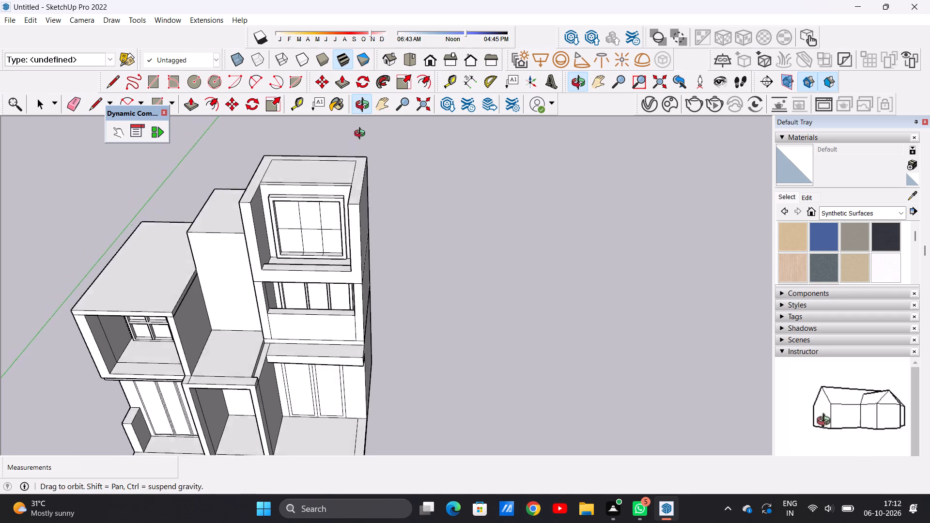
pyautogui.moveTo(362, 135); pyautogui.dragTo(359, 110, button='middle')
pyautogui.moveTo(357, 156); pyautogui.dragTo(203, 187, button='middle')
pyautogui.scroll(6, 362, 144)
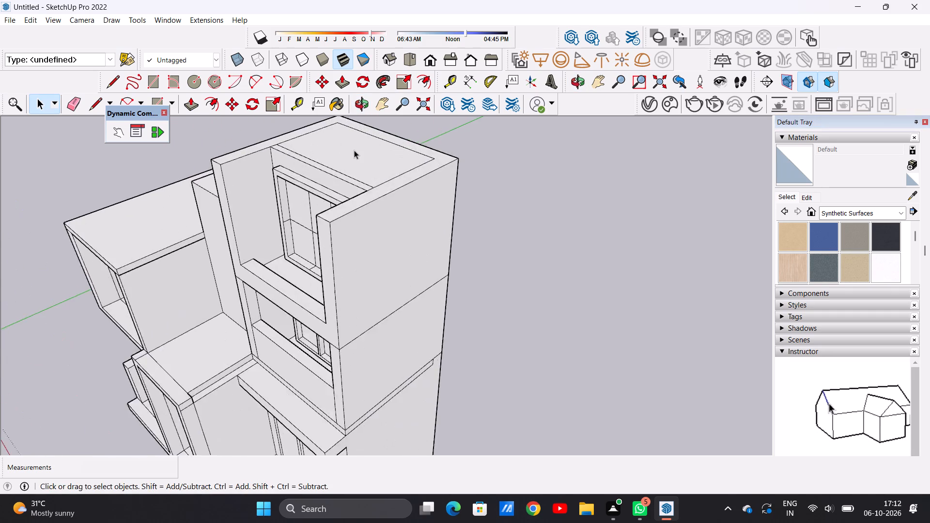
pyautogui.scroll(3, 354, 150)
pyautogui.moveTo(337, 163); pyautogui.dragTo(239, 246, button='middle')
pyautogui.scroll(1, 307, 242)
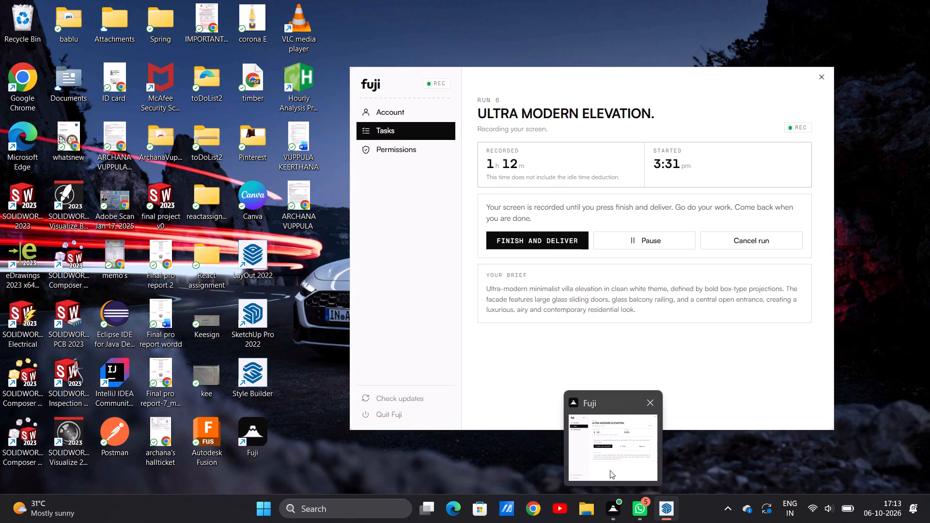
pyautogui.click(654, 453)
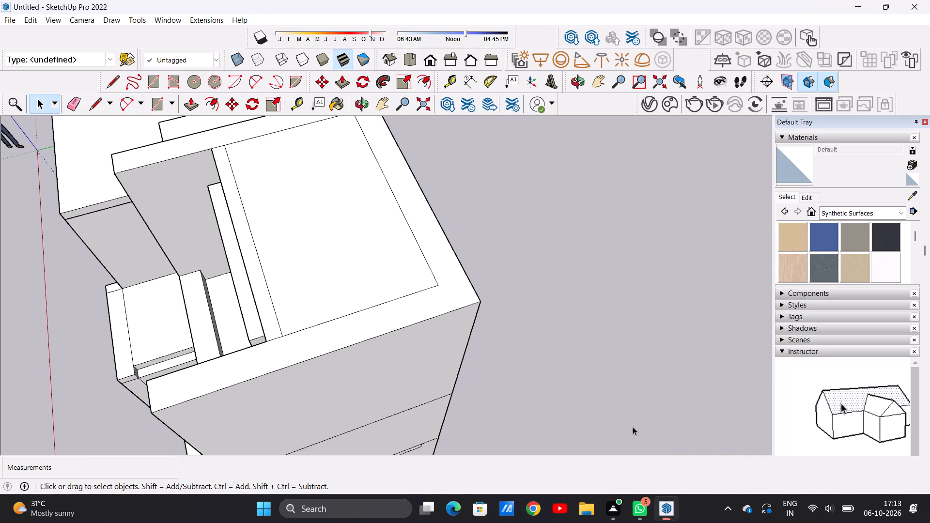
pyautogui.scroll(-10, 410, 239)
pyautogui.moveTo(370, 277); pyautogui.dragTo(457, 127, button='middle')
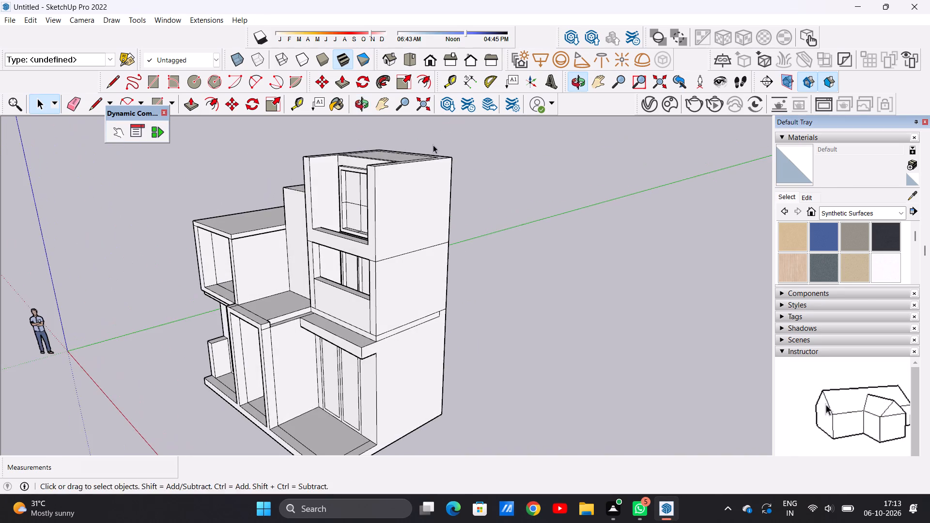
pyautogui.moveTo(207, 220); pyautogui.dragTo(440, 196, button='middle')
pyautogui.scroll(6, 355, 251)
pyautogui.scroll(-5, 335, 251)
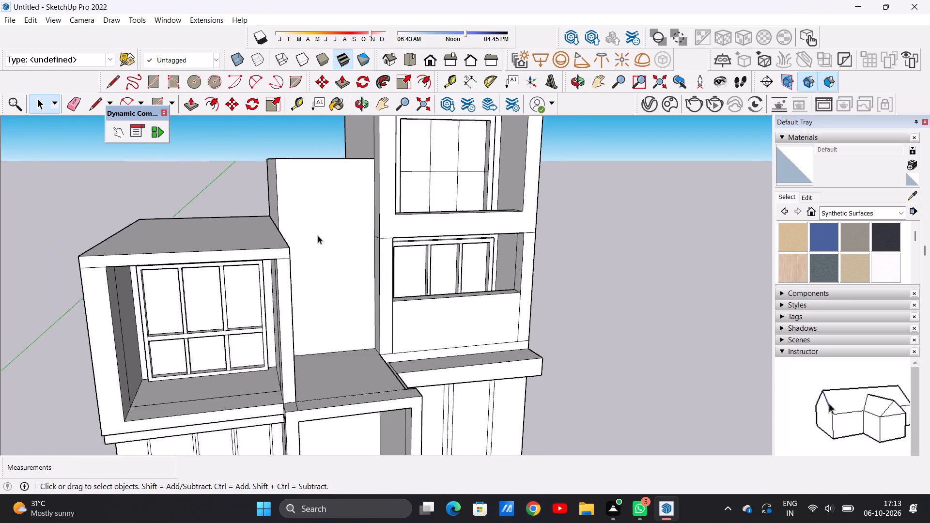
pyautogui.scroll(-9, 318, 235)
pyautogui.moveTo(375, 234); pyautogui.dragTo(130, 316, button='middle')
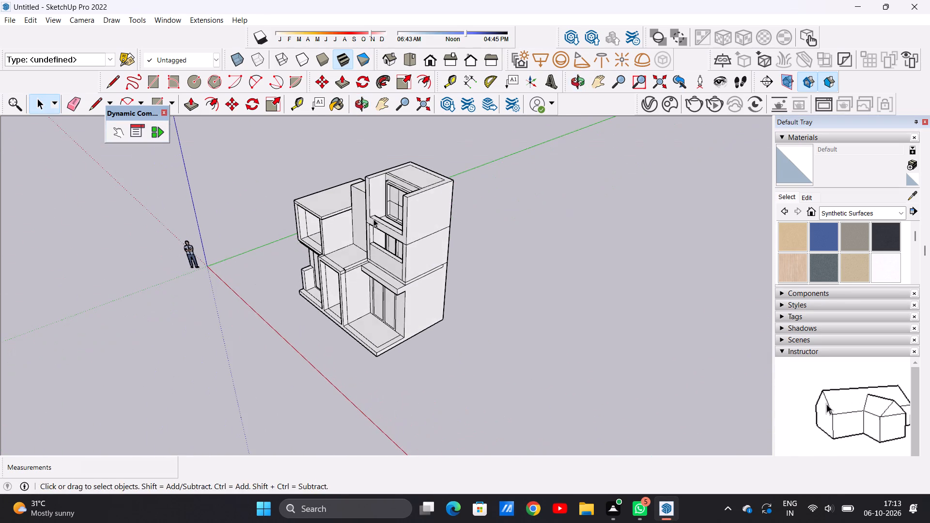
# Push/Pull the roof face over the top level upward about 4 1/8" to form a slab.
pyautogui.moveTo(368, 223); pyautogui.dragTo(289, 287, button='middle')
pyautogui.scroll(14, 437, 206)
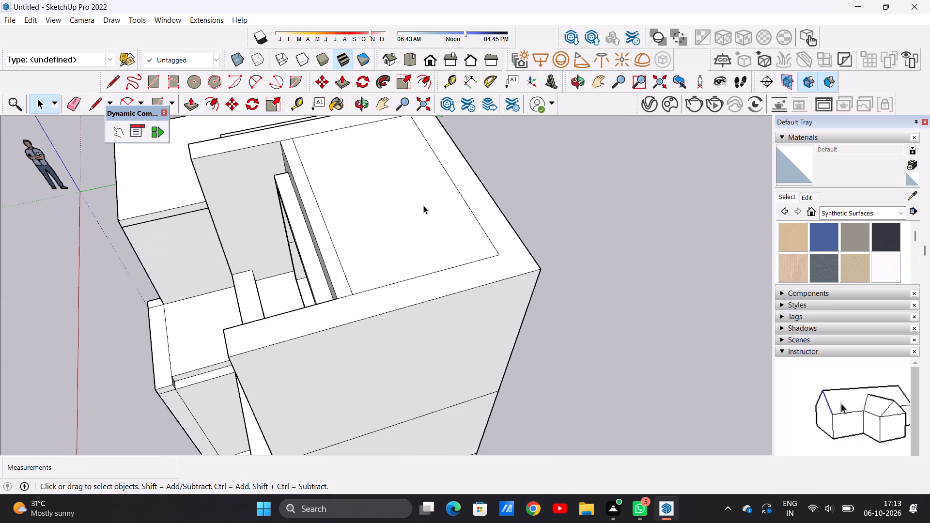
pyautogui.press('p')
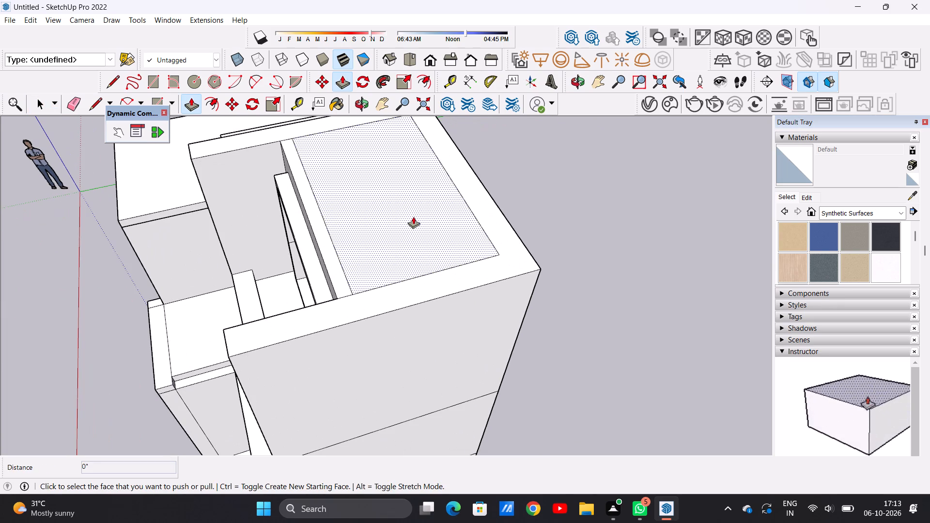
pyautogui.click(413, 217)
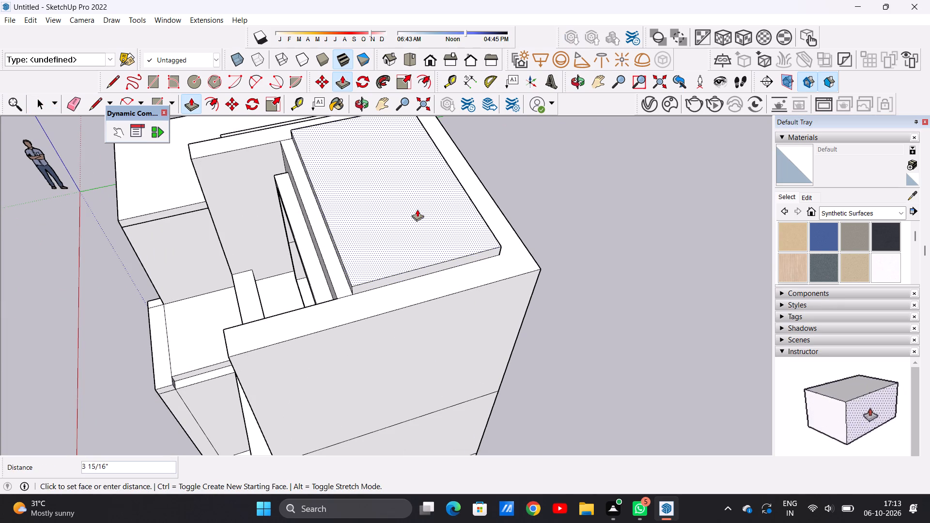
pyautogui.moveTo(417, 209); pyautogui.dragTo(520, 162, button='middle')
pyautogui.moveTo(414, 173); pyautogui.dragTo(422, 168, button='middle')
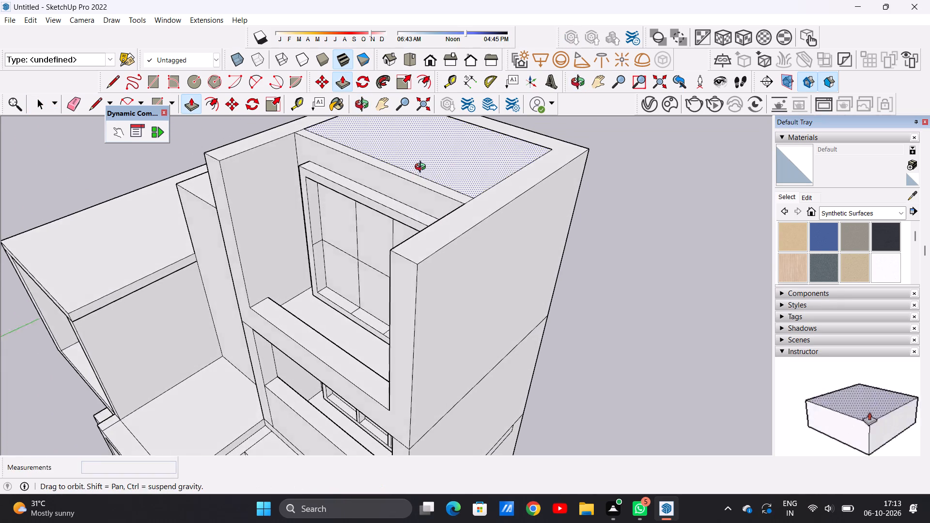
pyautogui.moveTo(422, 168); pyautogui.dragTo(485, 145, button='middle')
pyautogui.scroll(-4, 451, 158)
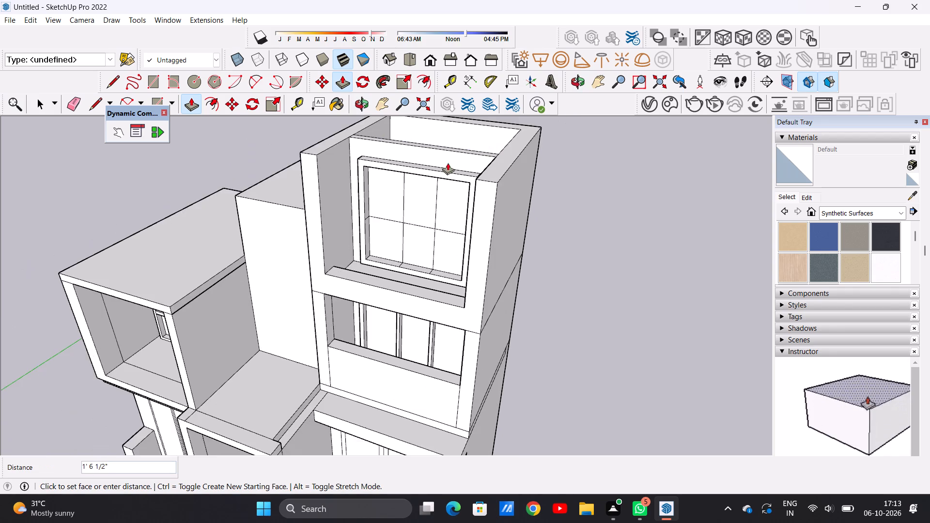
pyautogui.scroll(-18, 448, 163)
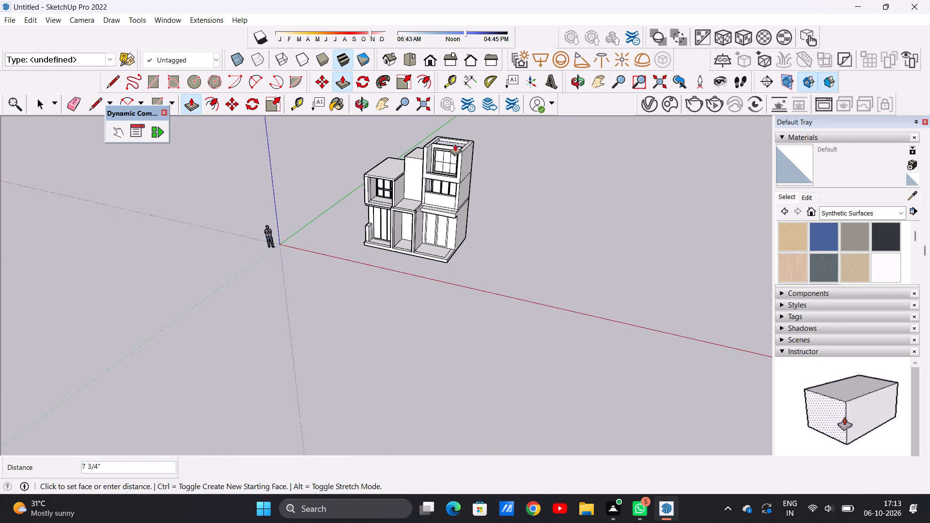
pyautogui.scroll(20, 465, 130)
pyautogui.scroll(5, 465, 130)
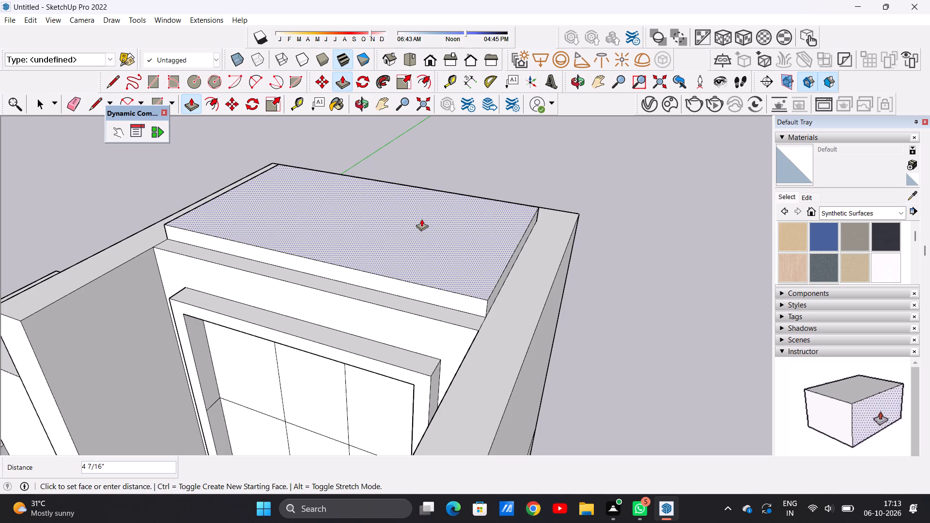
pyautogui.click(420, 220)
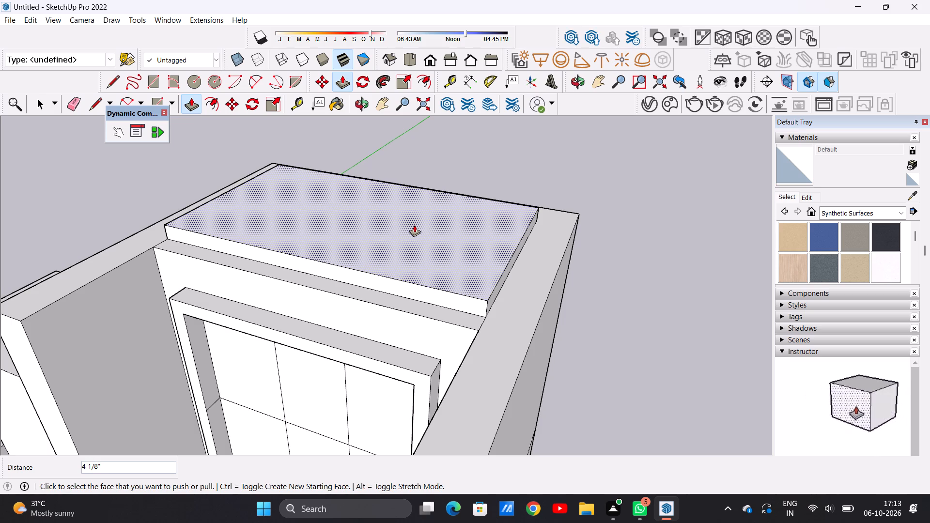
# Extend the roof slab's front edge forward about 3' 5 9/16" to the front ends of the side walls.
pyautogui.press('space')
pyautogui.press('p')
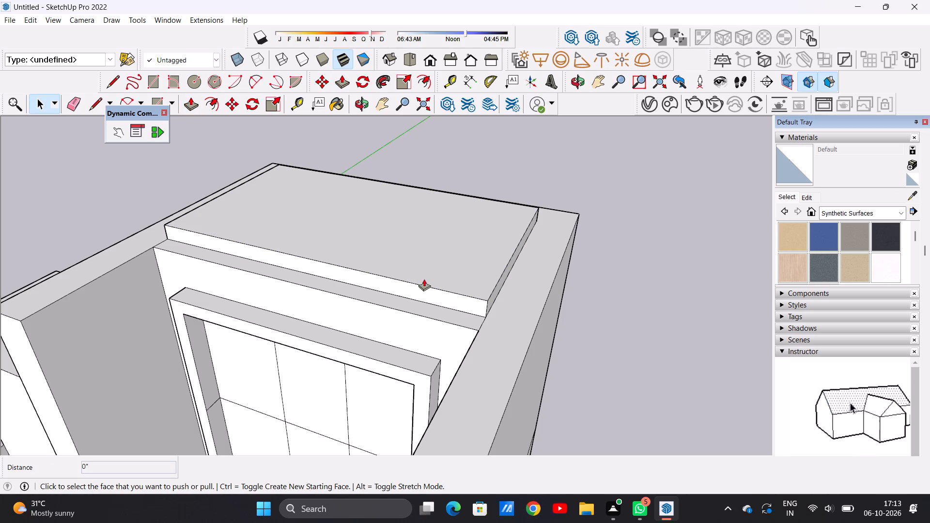
pyautogui.click(435, 290)
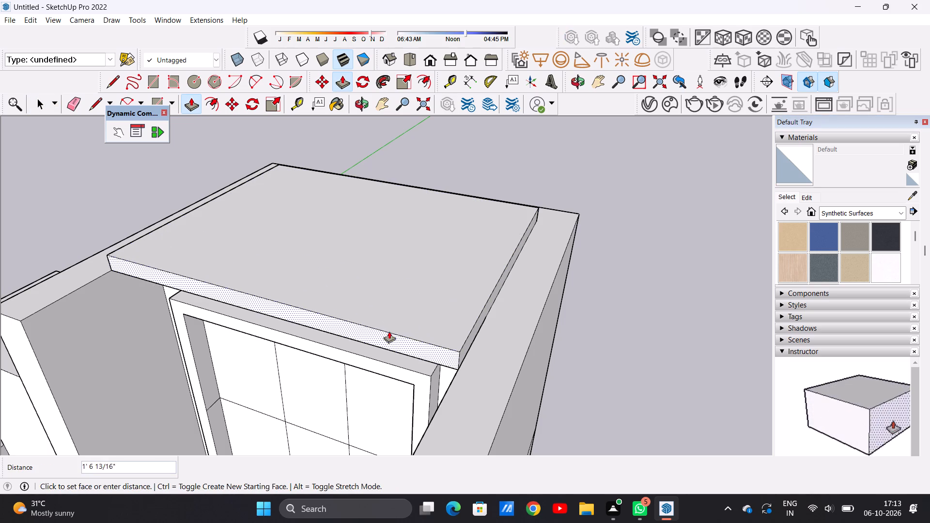
pyautogui.scroll(-8, 399, 322)
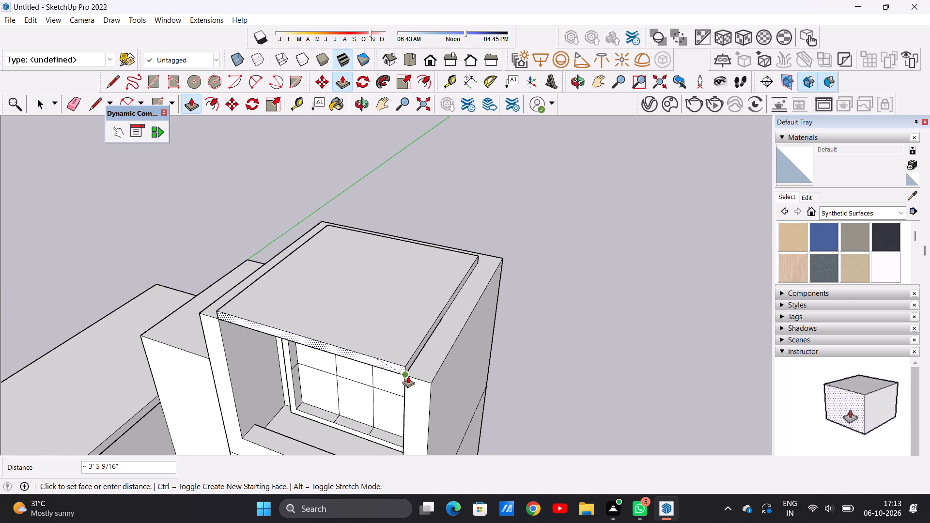
pyautogui.click(408, 376)
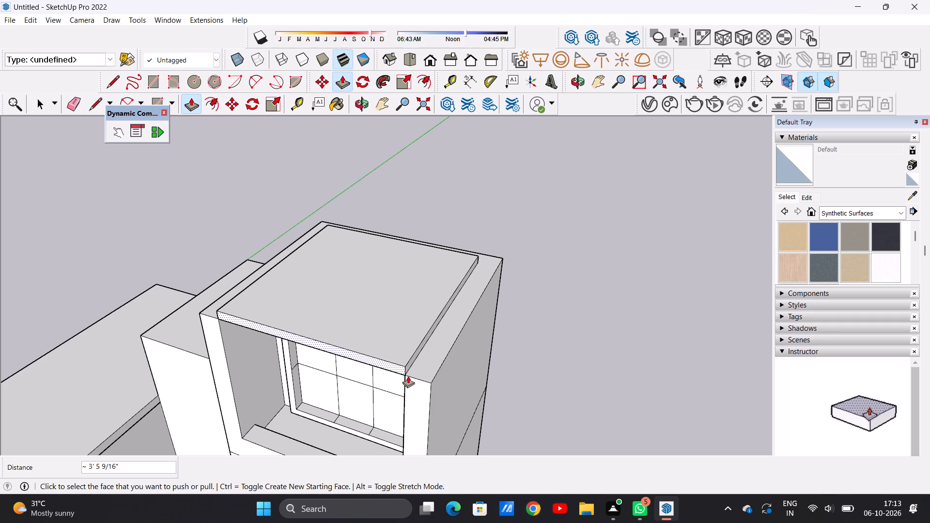
pyautogui.press('space')
# Extend the roof slab's outer side edge about 10 5/16" to the outer face of the side wall.
pyautogui.moveTo(392, 367); pyautogui.dragTo(424, 288, button='middle')
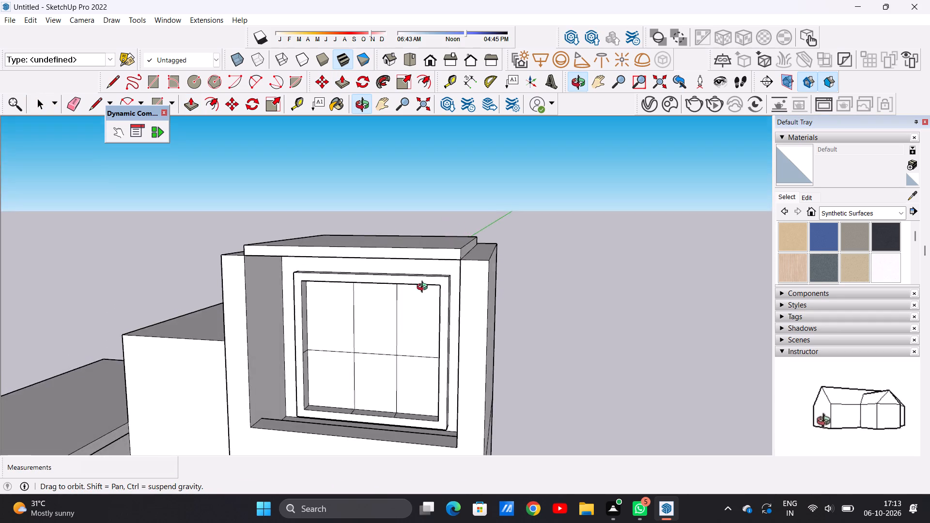
pyautogui.moveTo(424, 288); pyautogui.dragTo(266, 347, button='middle')
pyautogui.scroll(7, 286, 325)
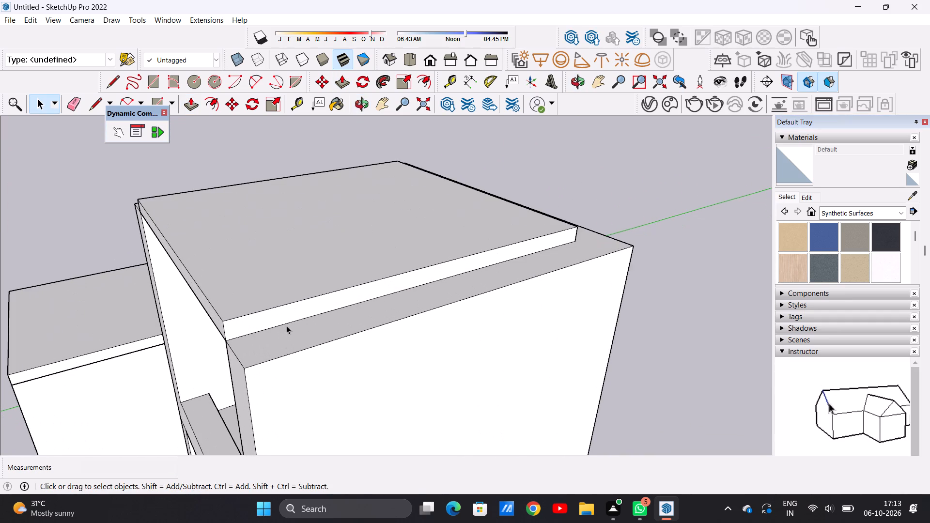
pyautogui.press('p')
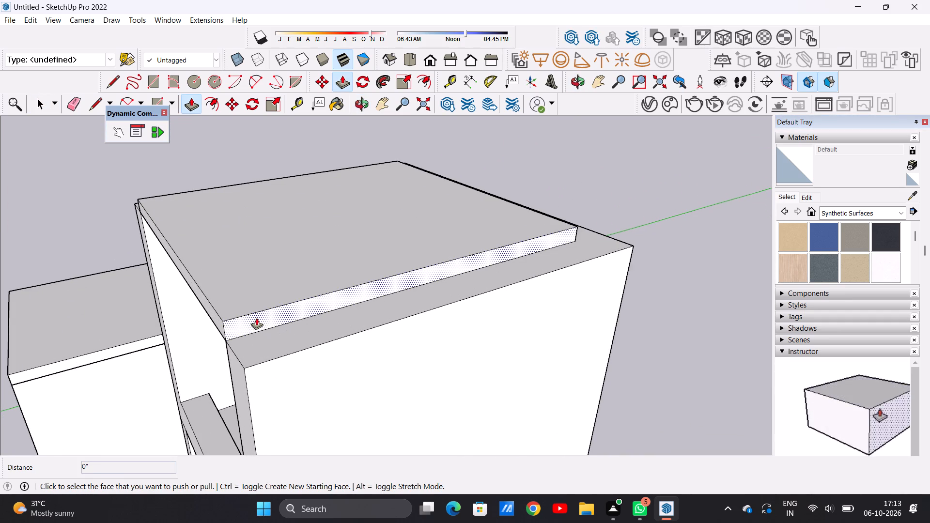
pyautogui.click(256, 318)
pyautogui.click(247, 372)
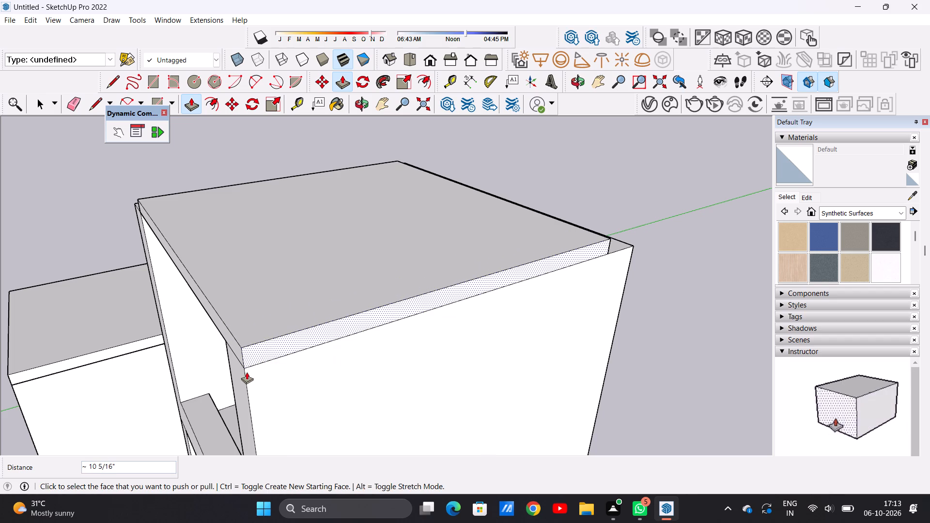
# Extend the roof slab's rear edge about 10 5/16" to the outer face of the back wall.
pyautogui.scroll(-12, 275, 329)
pyautogui.moveTo(387, 295); pyautogui.dragTo(189, 337, button='middle')
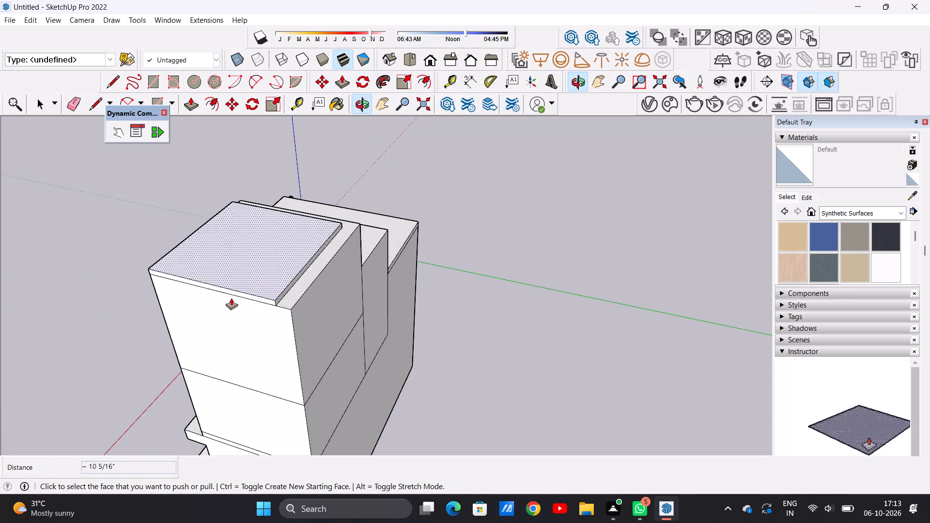
pyautogui.scroll(17, 306, 294)
pyautogui.click(244, 300)
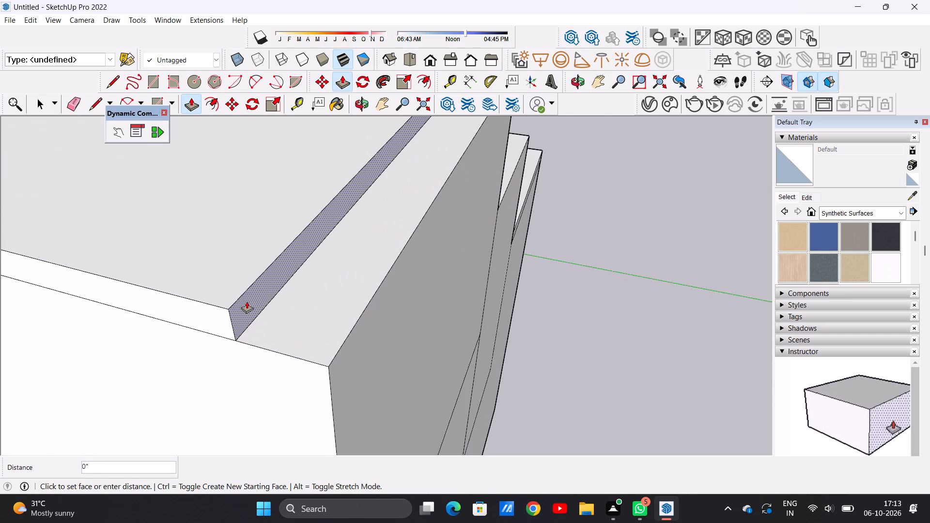
pyautogui.click(328, 369)
pyautogui.scroll(-10, 308, 323)
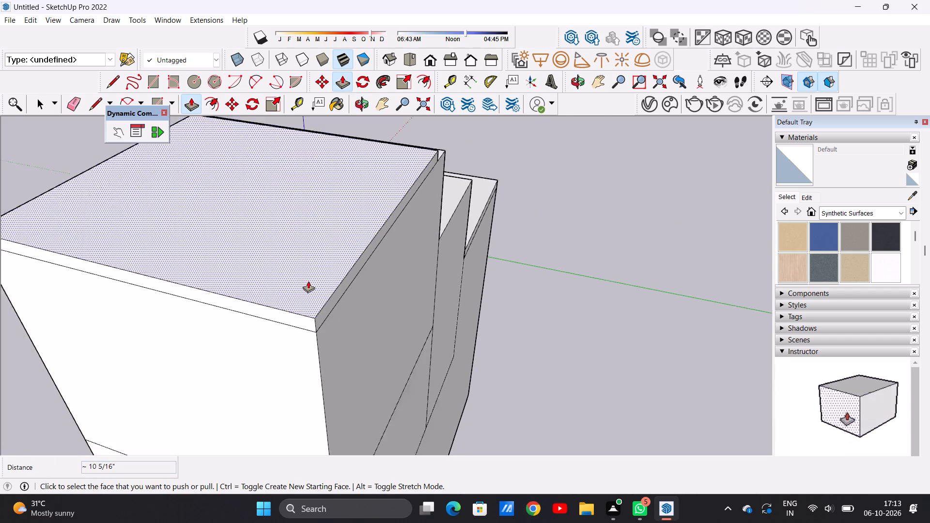
# Extend the roof slab's inner side edge about 10 5/16" to the outer face of the wall beside the middle block.
pyautogui.scroll(-18, 308, 281)
pyautogui.moveTo(349, 241); pyautogui.dragTo(129, 241, button='middle')
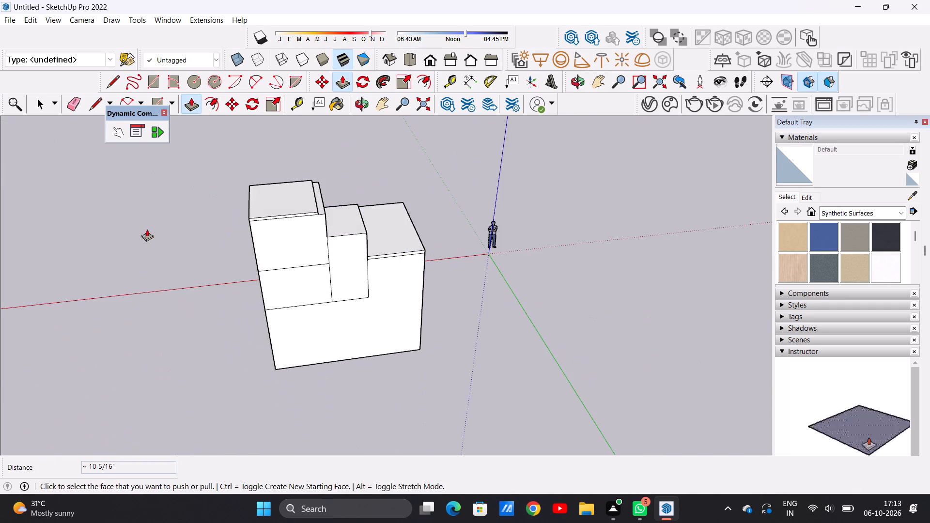
pyautogui.moveTo(310, 201); pyautogui.dragTo(270, 188, button='middle')
pyautogui.scroll(20, 333, 169)
pyautogui.scroll(1, 333, 169)
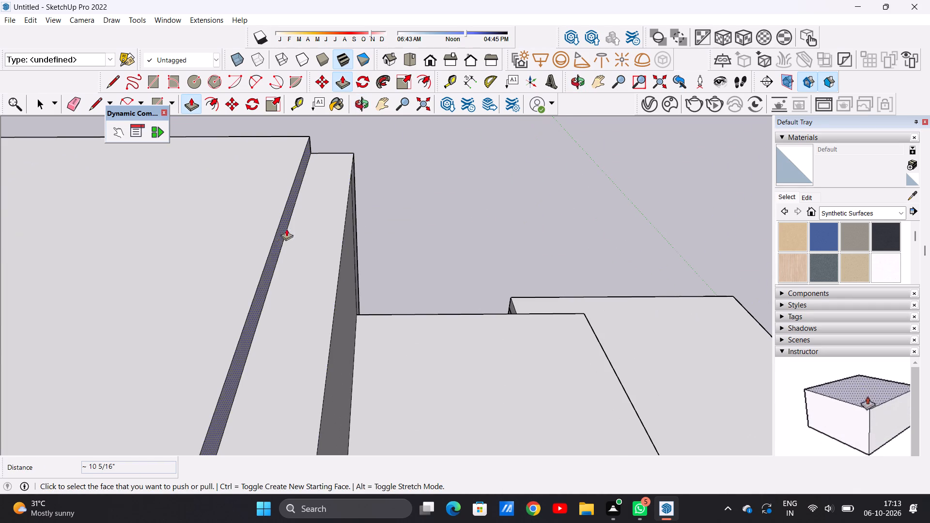
pyautogui.click(275, 241)
pyautogui.scroll(-5, 343, 249)
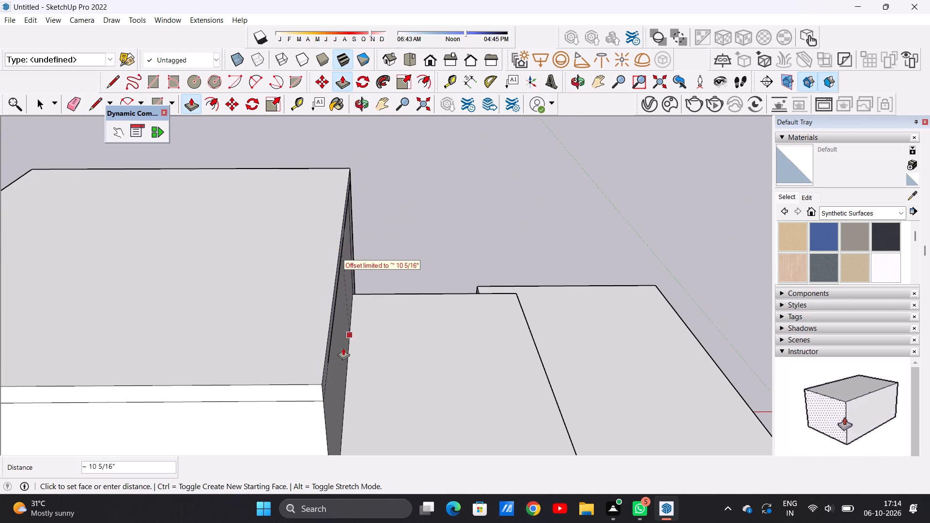
pyautogui.click(324, 402)
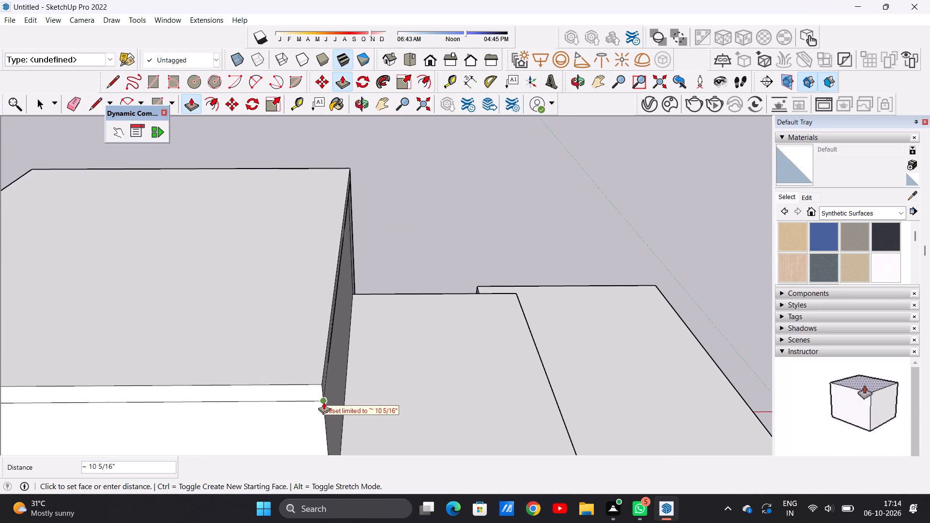
pyautogui.press('space')
# Examine the whole house from the front and from above.
pyautogui.scroll(-15, 295, 384)
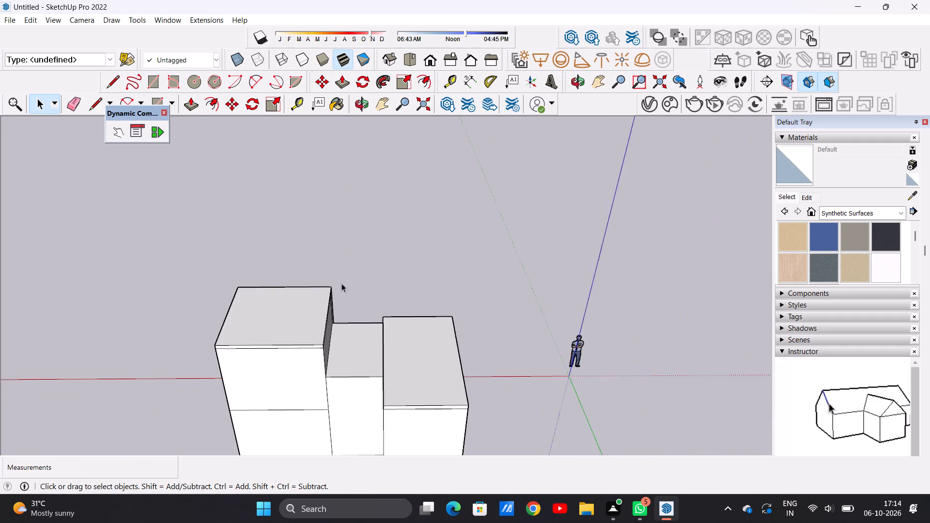
pyautogui.scroll(-4, 341, 283)
pyautogui.moveTo(206, 352); pyautogui.dragTo(475, 314, button='middle')
pyautogui.moveTo(342, 335); pyautogui.dragTo(535, 321, button='middle')
pyautogui.moveTo(363, 337); pyautogui.dragTo(480, 327, button='middle')
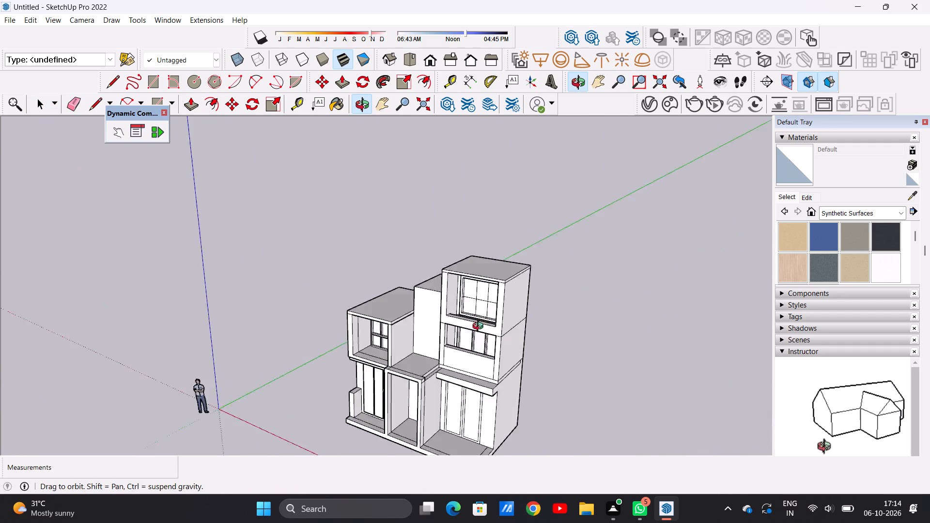
pyautogui.moveTo(480, 327); pyautogui.dragTo(545, 272, button='middle')
pyautogui.scroll(2, 495, 356)
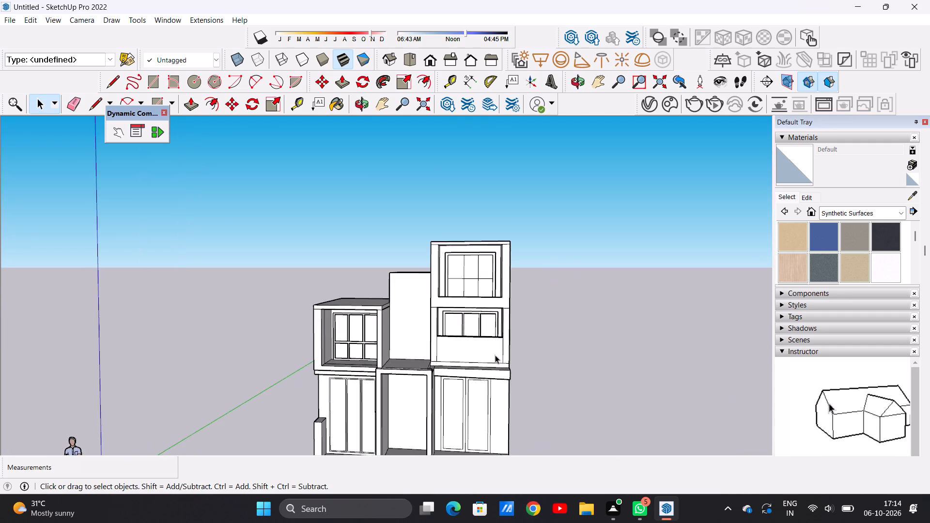
pyautogui.scroll(-7, 486, 296)
pyautogui.scroll(4, 461, 303)
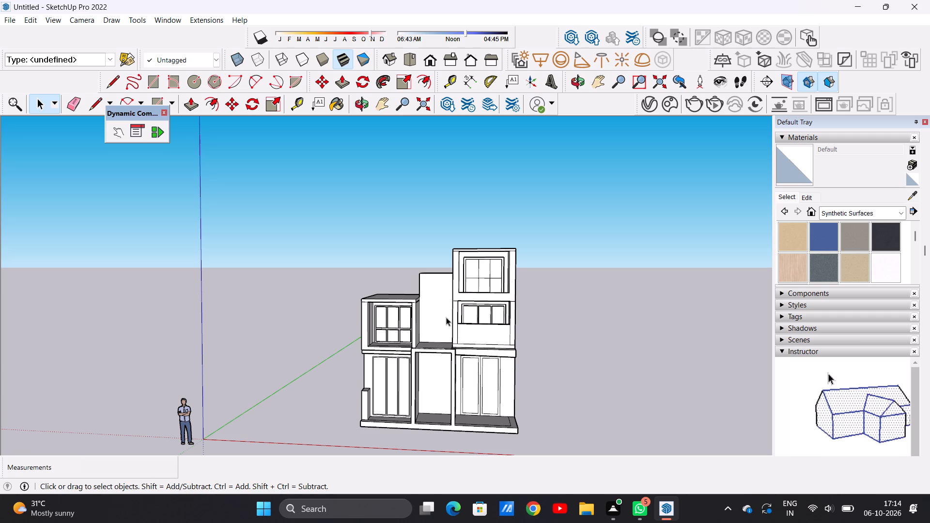
pyautogui.scroll(-6, 436, 328)
pyautogui.moveTo(458, 274); pyautogui.dragTo(456, 431, button='middle')
pyautogui.scroll(3, 475, 364)
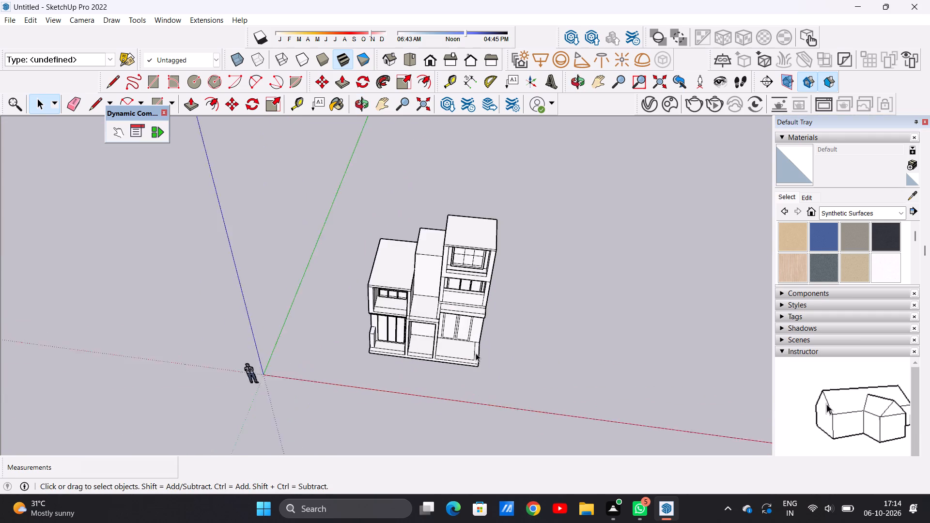
# Select the whole connected house and move it by its front base corner farther back from the axes' origin, leaving nothing selected.
pyautogui.scroll(2, 476, 353)
pyautogui.tripleClick(468, 330)
pyautogui.doubleClick(468, 330)
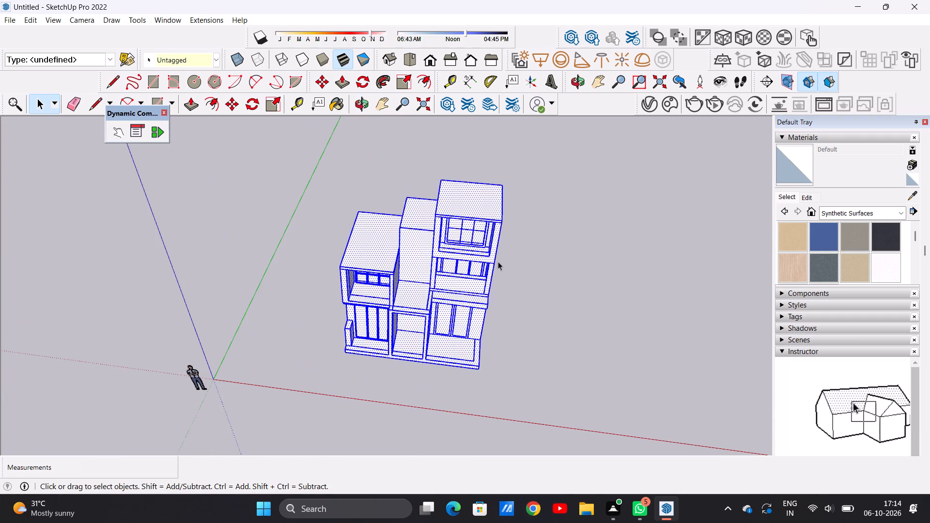
pyautogui.click(324, 85)
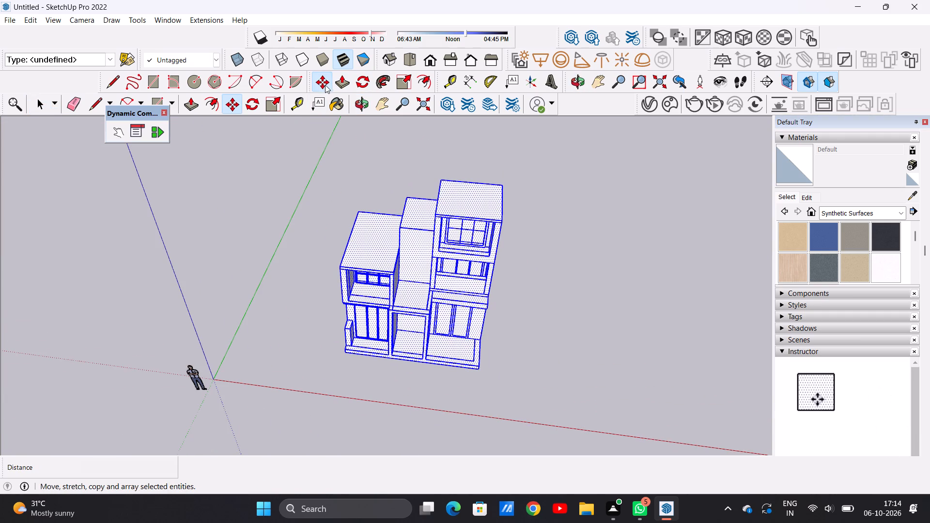
pyautogui.click(479, 371)
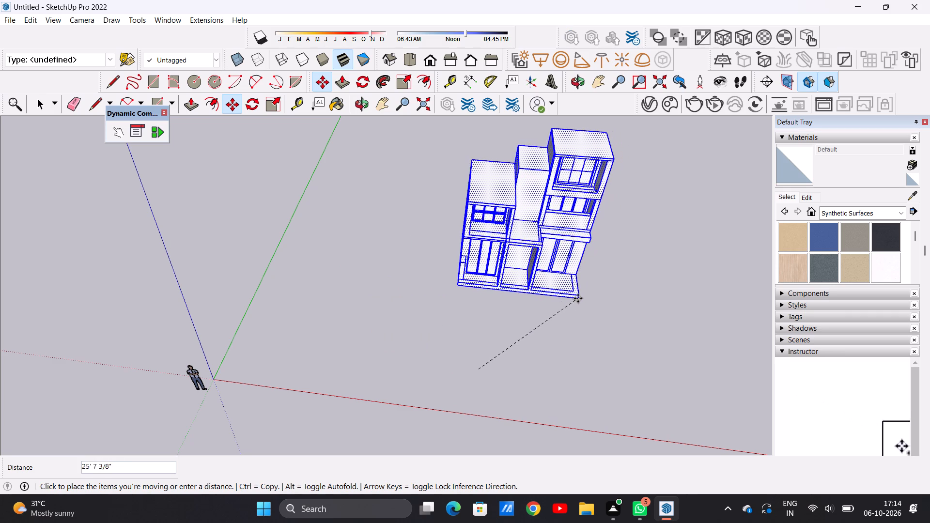
pyautogui.click(568, 311)
pyautogui.press('space')
pyautogui.click(645, 289)
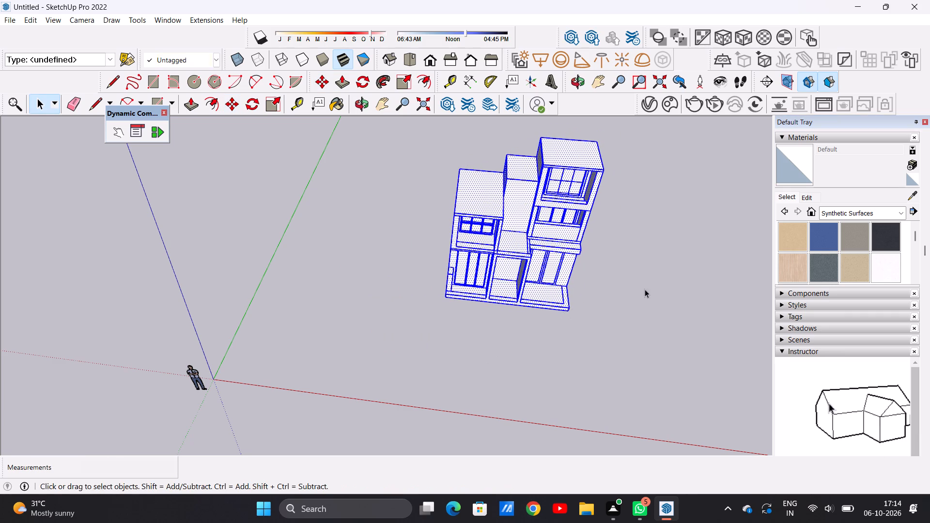
# Push/Pull the top face of the top-level roof slab upward about 10 11/16" to thicken it.
pyautogui.scroll(-5, 468, 294)
pyautogui.scroll(7, 604, 228)
pyautogui.moveTo(573, 298); pyautogui.dragTo(594, 175, button='middle')
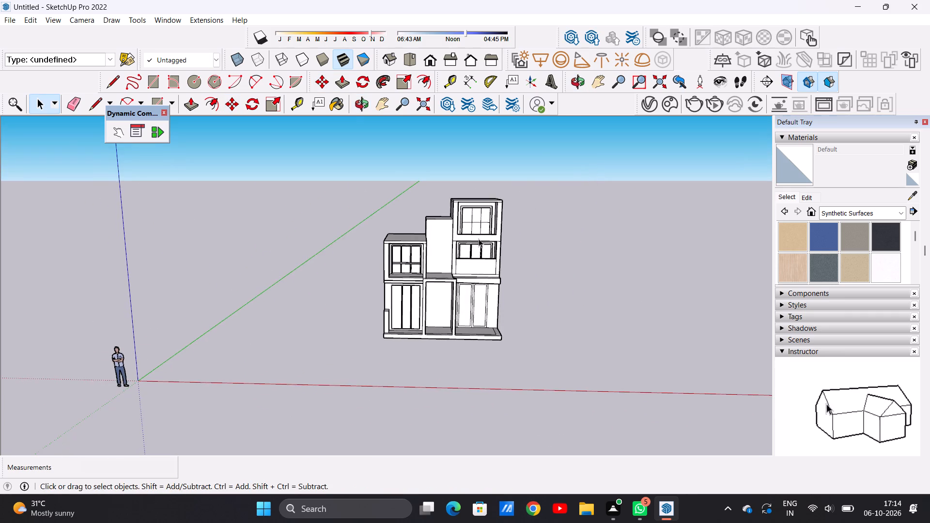
pyautogui.scroll(9, 437, 281)
pyautogui.scroll(-8, 437, 281)
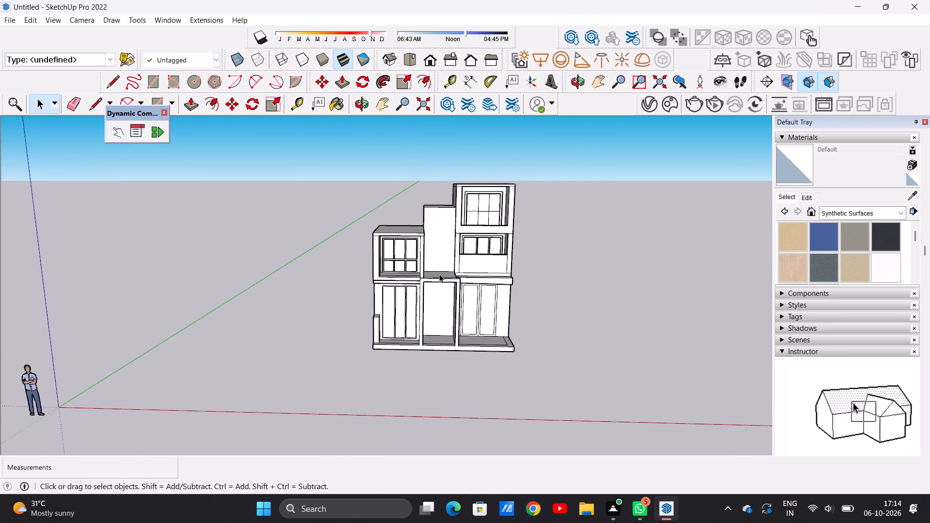
pyautogui.scroll(12, 465, 204)
pyautogui.moveTo(488, 200); pyautogui.dragTo(441, 252, button='middle')
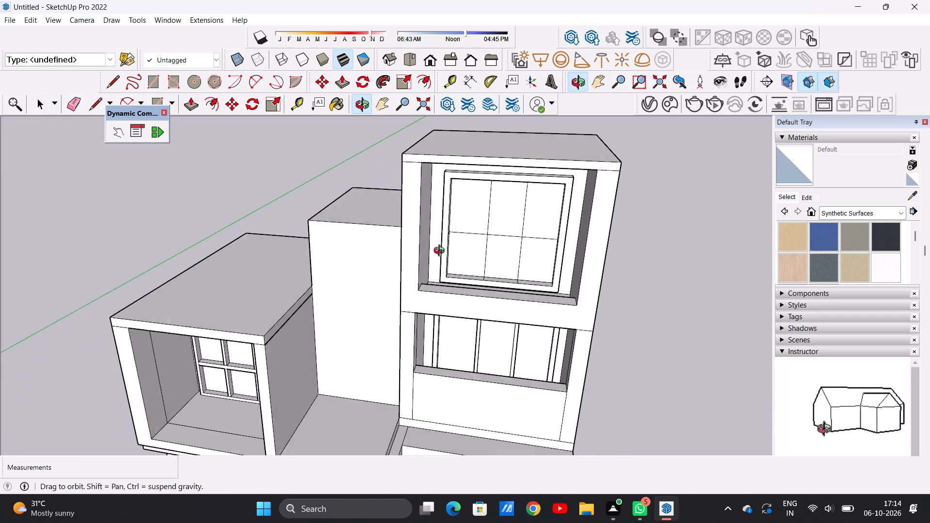
pyautogui.moveTo(441, 252); pyautogui.dragTo(408, 291, button='middle')
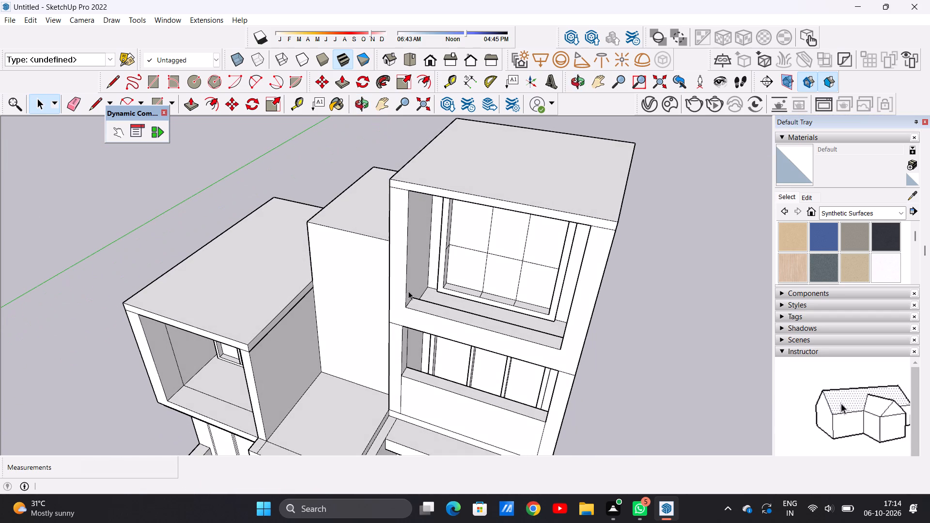
pyautogui.moveTo(439, 299); pyautogui.dragTo(443, 260, button='middle')
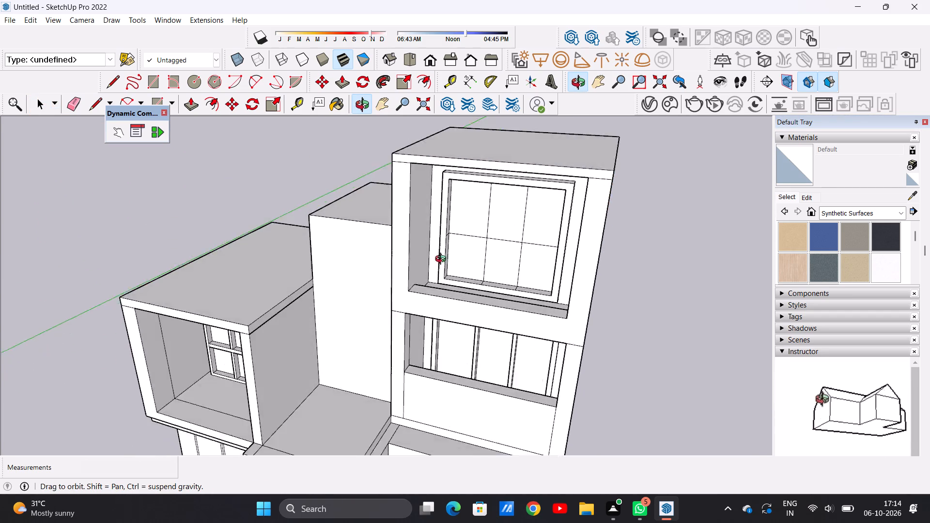
pyautogui.moveTo(443, 260); pyautogui.dragTo(421, 320, button='middle')
pyautogui.scroll(2, 549, 209)
pyautogui.press('p')
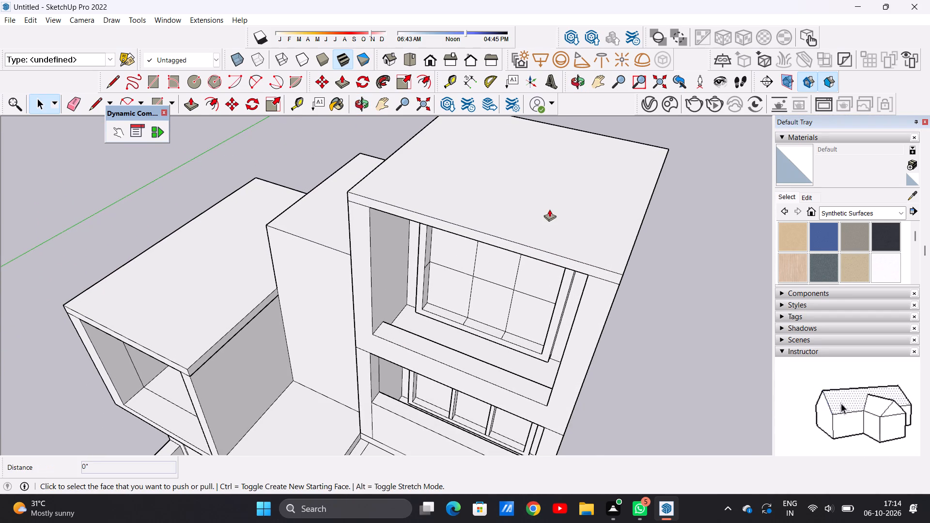
pyautogui.click(553, 223)
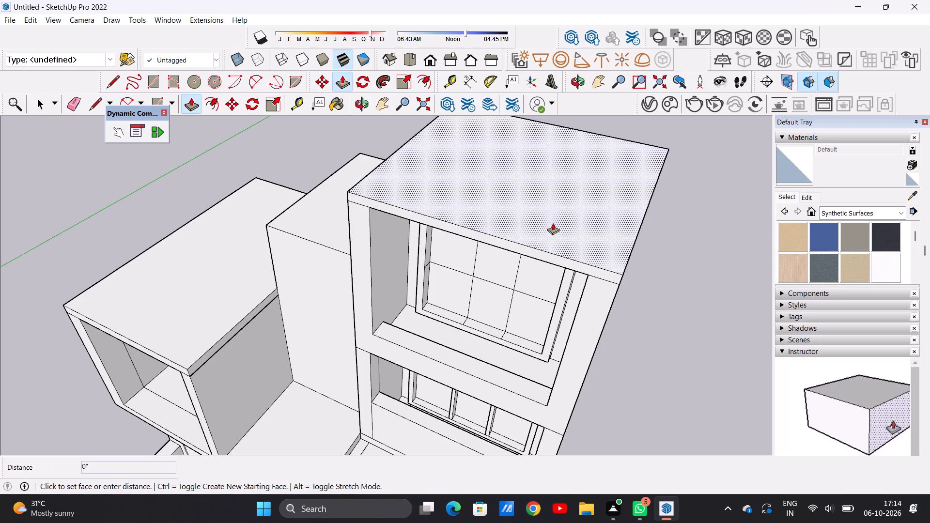
pyautogui.click(559, 198)
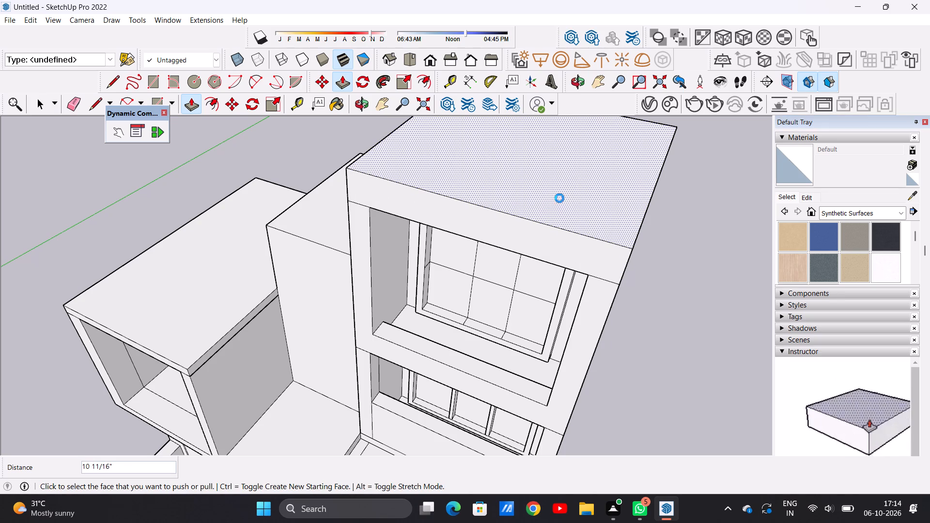
pyautogui.press('space')
# Erase the seam line between the thickened roof slab and the front end of the top level's inner side wall.
pyautogui.scroll(-6, 491, 250)
pyautogui.moveTo(480, 273); pyautogui.dragTo(542, 144, button='middle')
pyautogui.scroll(1, 458, 279)
pyautogui.scroll(-9, 457, 303)
pyautogui.moveTo(475, 297); pyautogui.dragTo(500, 285, button='middle')
pyautogui.scroll(9, 480, 249)
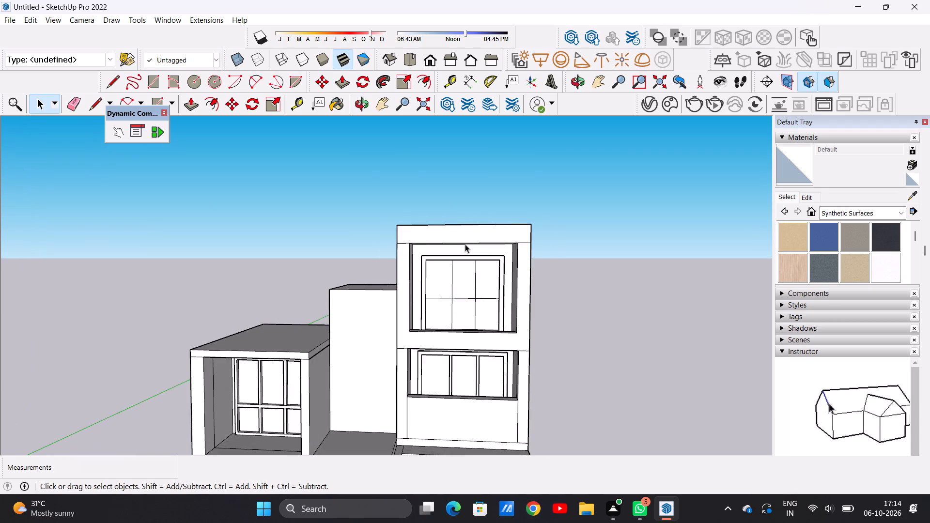
pyautogui.scroll(2, 465, 244)
pyautogui.press('e')
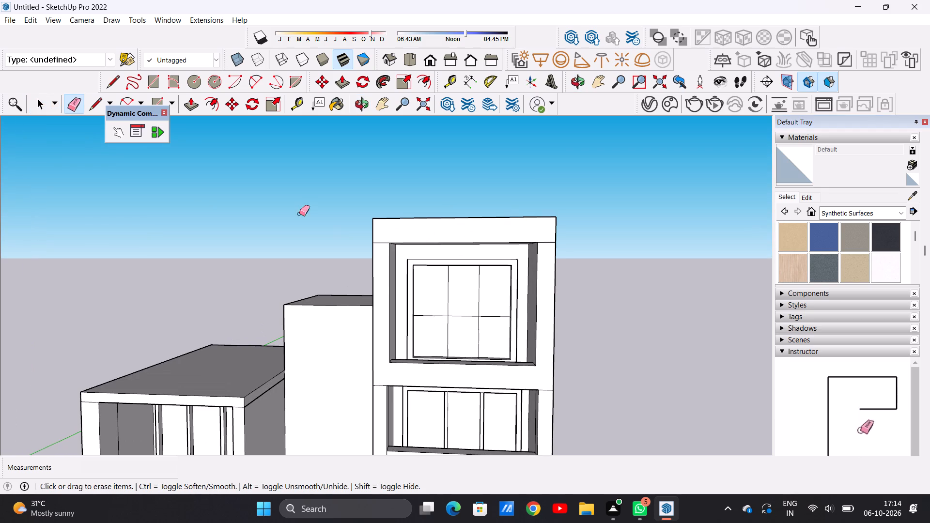
pyautogui.moveTo(384, 239); pyautogui.dragTo(381, 247)
pyautogui.scroll(-5, 402, 284)
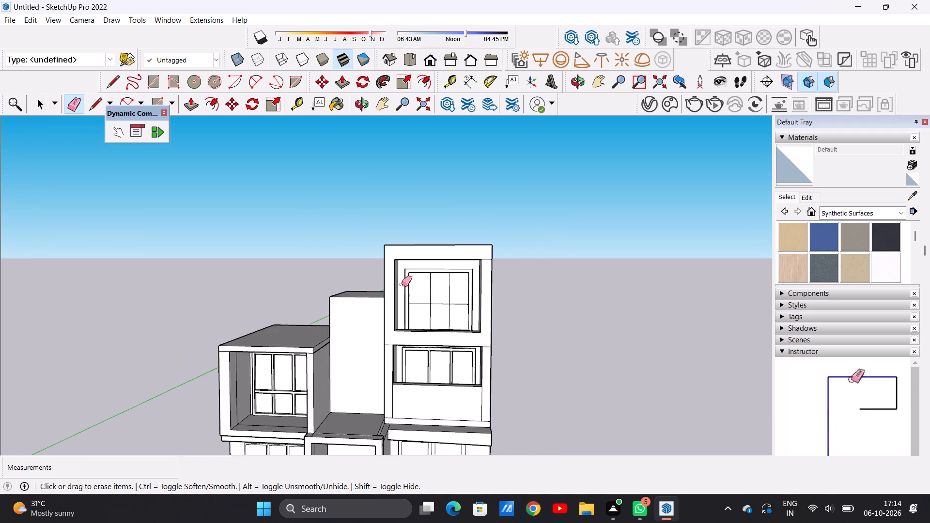
pyautogui.scroll(4, 403, 284)
pyautogui.press('space')
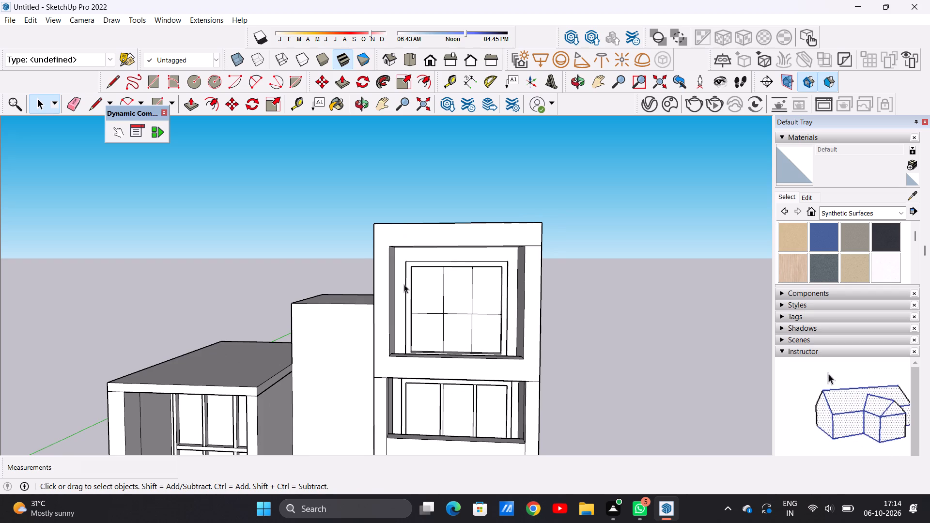
# Examine the house's proportions and the thickened top roof slab from the front, outer side and above.
pyautogui.scroll(-10, 404, 284)
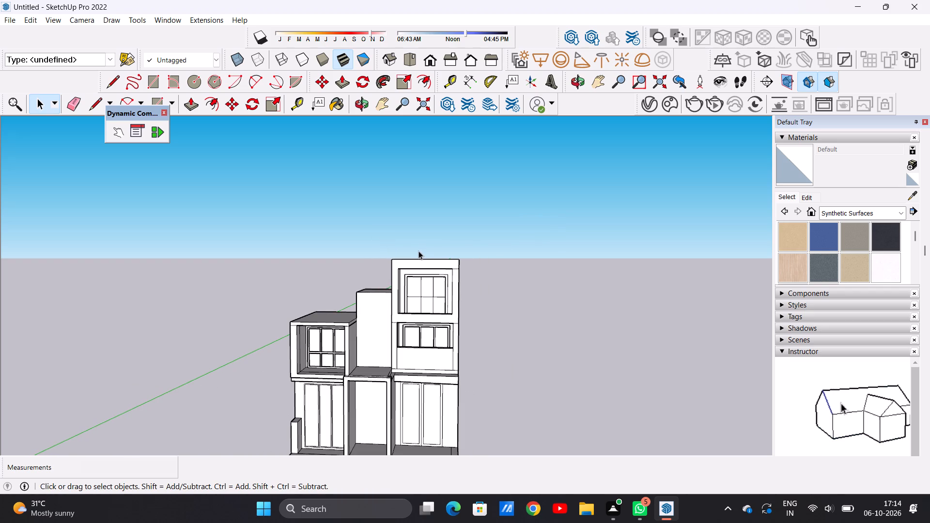
pyautogui.scroll(-6, 403, 266)
pyautogui.scroll(3, 342, 305)
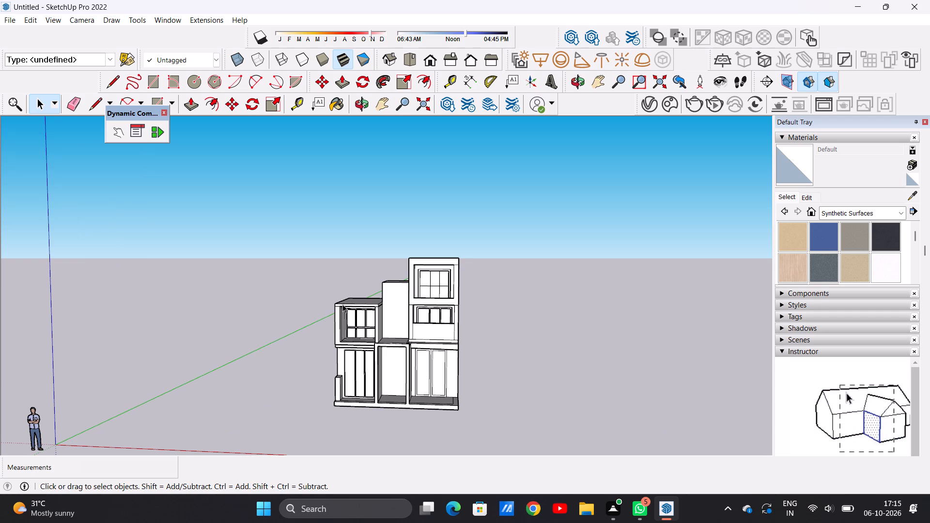
pyautogui.moveTo(465, 232); pyautogui.dragTo(295, 327, button='middle')
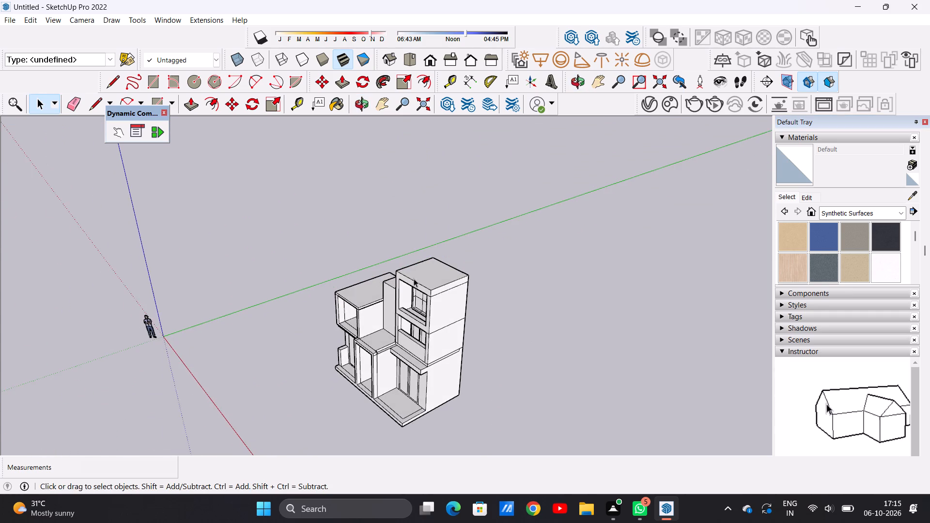
pyautogui.scroll(10, 0, 0)
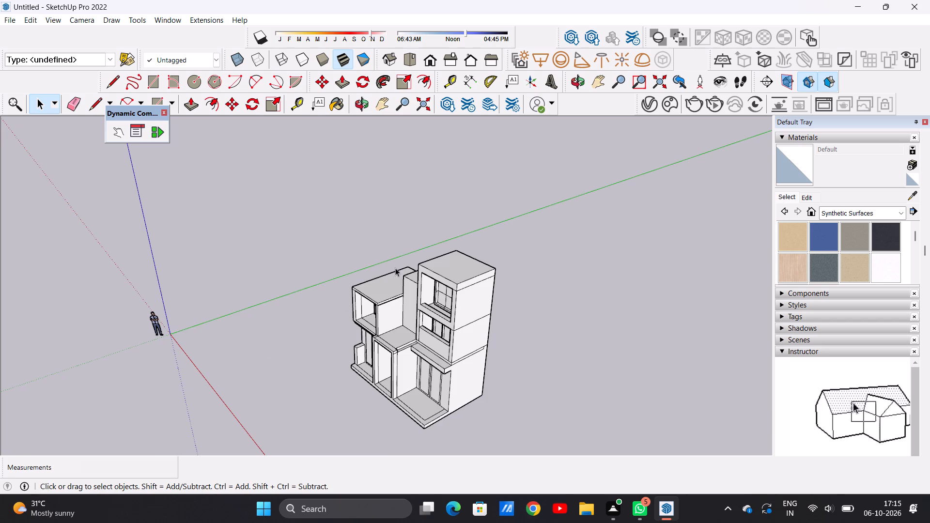
pyautogui.scroll(13, 479, 281)
pyautogui.moveTo(457, 290); pyautogui.dragTo(462, 270, button='middle')
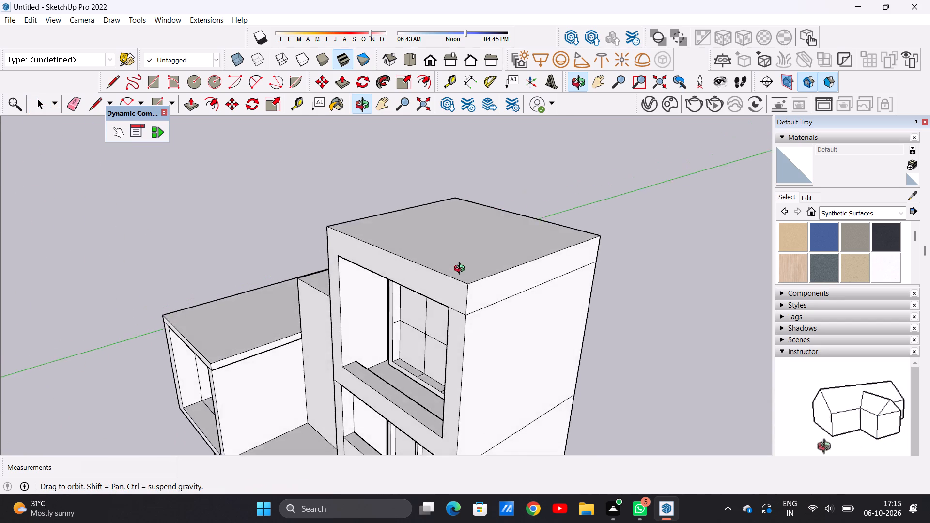
pyautogui.moveTo(462, 270); pyautogui.dragTo(439, 283, button='middle')
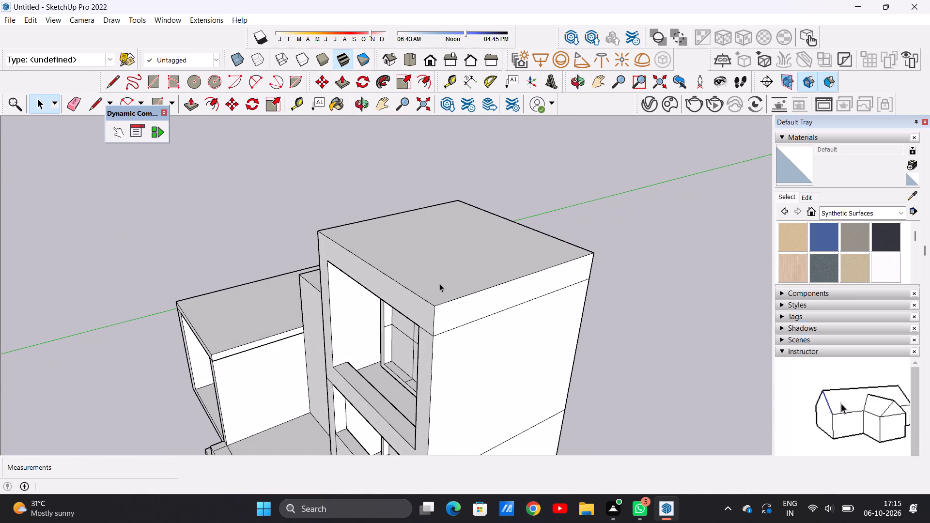
pyautogui.scroll(-3, 421, 274)
pyautogui.scroll(3, 440, 252)
pyautogui.moveTo(426, 244); pyautogui.dragTo(409, 324, button='middle')
pyautogui.scroll(-5, 384, 277)
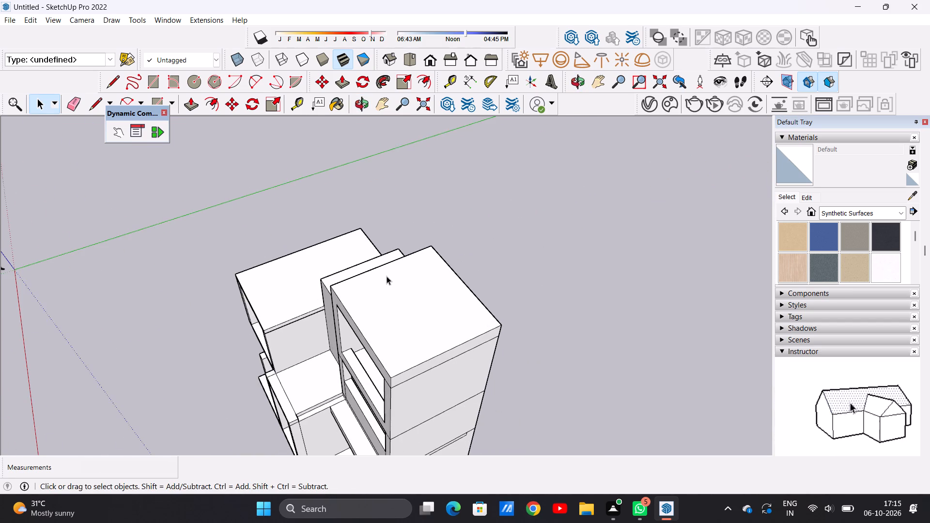
pyautogui.scroll(-3, 387, 276)
pyautogui.moveTo(402, 309); pyautogui.dragTo(408, 289, button='middle')
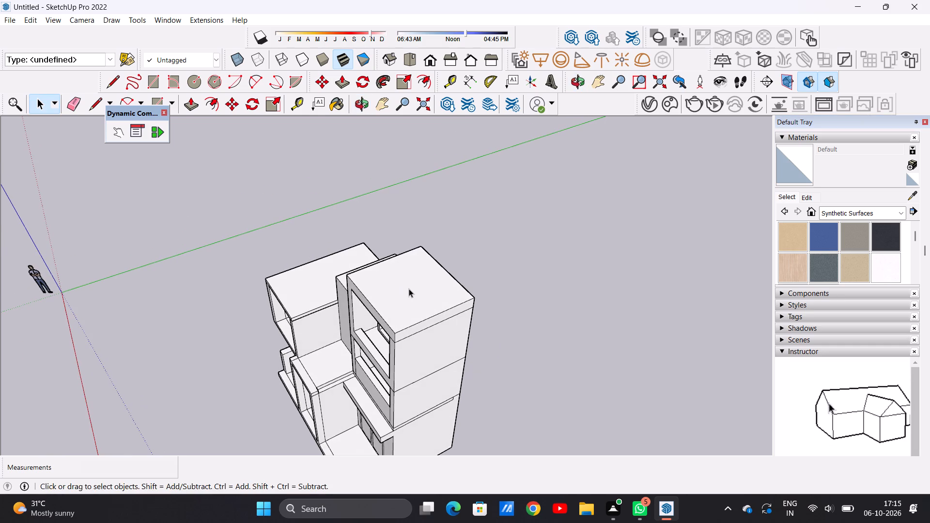
pyautogui.moveTo(394, 307); pyautogui.dragTo(408, 287, button='middle')
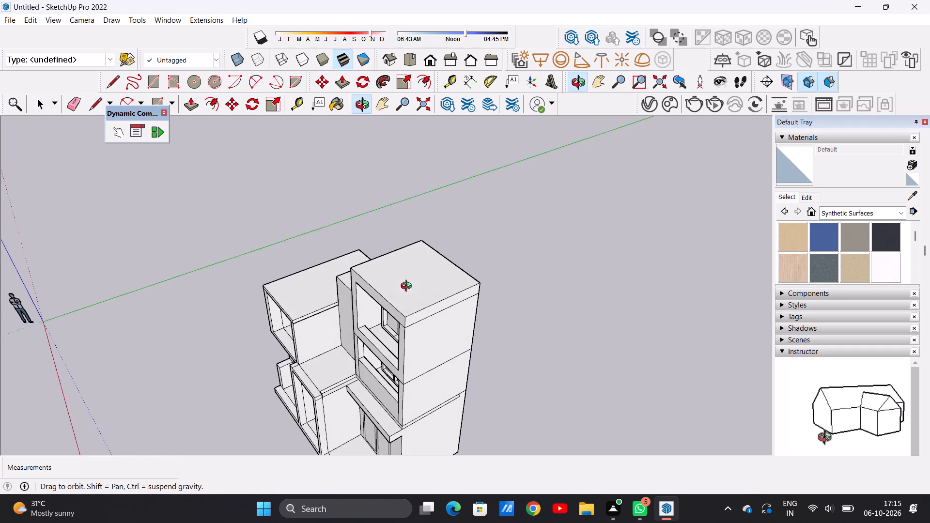
pyautogui.moveTo(408, 287); pyautogui.dragTo(415, 279, button='middle')
pyautogui.scroll(8, 444, 262)
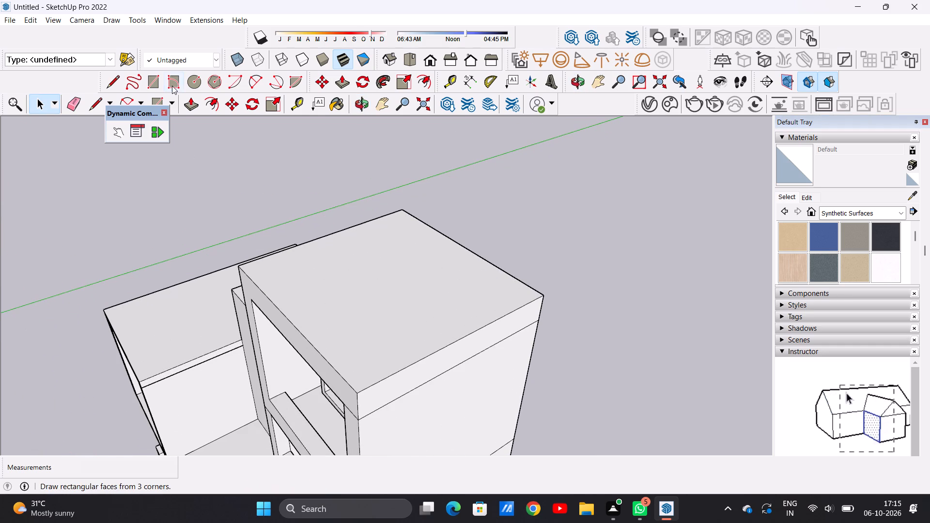
# Offset the outline of the top-level roof slab's upper face inward by about 1'.
pyautogui.click(211, 107)
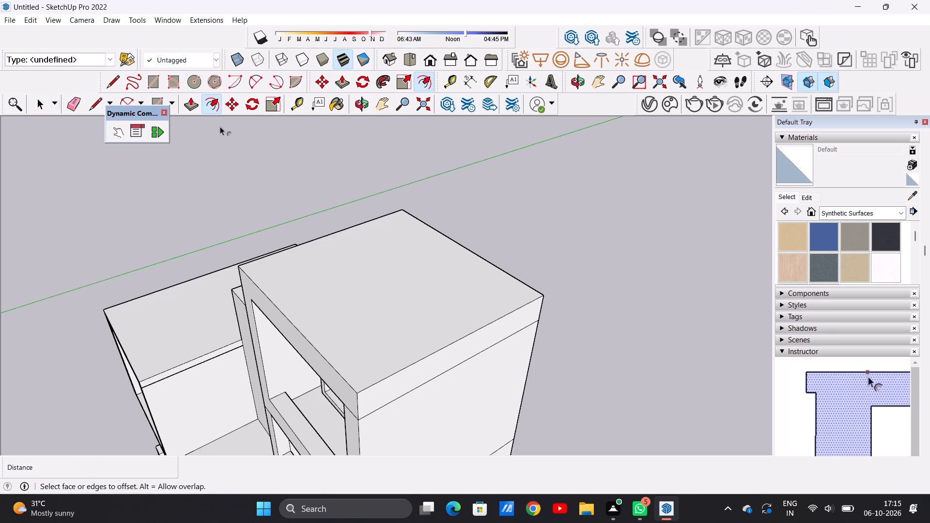
pyautogui.click(401, 221)
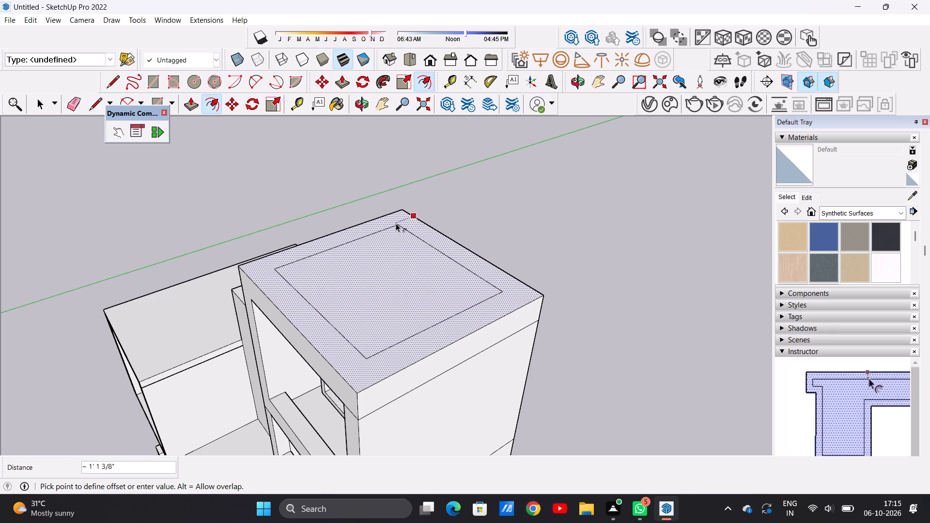
pyautogui.click(397, 222)
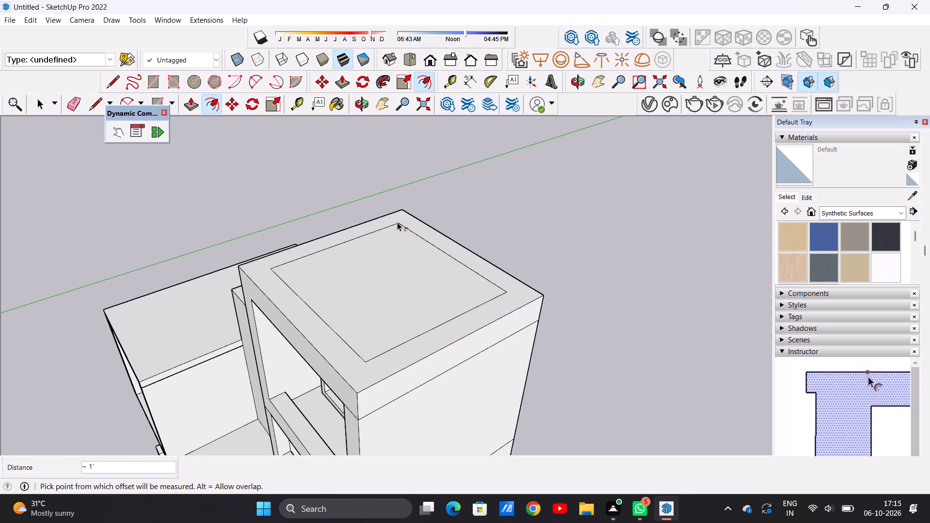
pyautogui.press('space')
# Push/Pull the inner offset face on the top-level roof upward about 2' 8 3/16" to form a raised block.
pyautogui.scroll(-5, 348, 266)
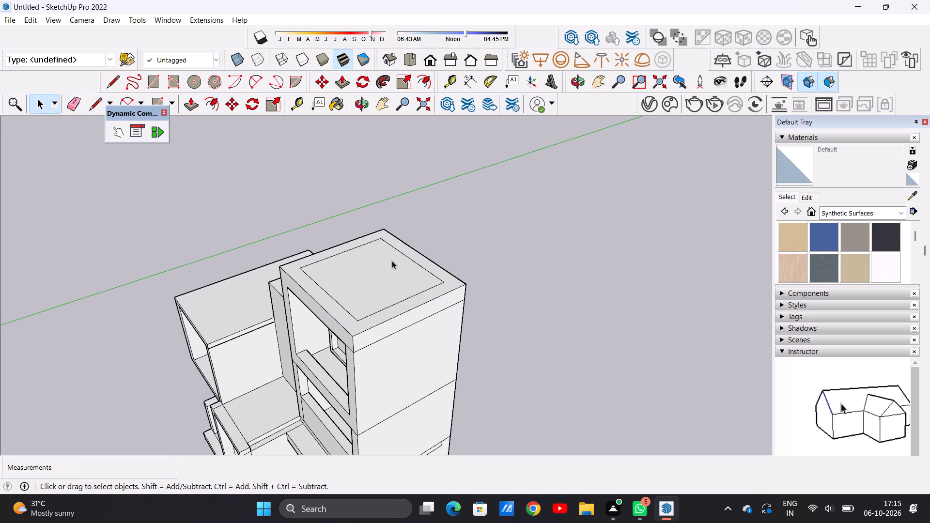
pyautogui.scroll(-3, 346, 271)
pyautogui.moveTo(301, 316); pyautogui.dragTo(442, 186, button='middle')
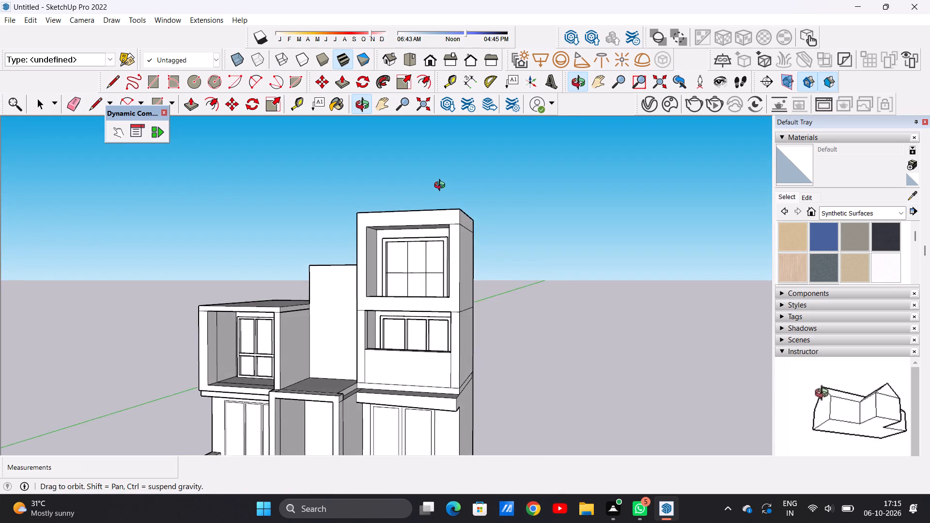
pyautogui.moveTo(442, 186); pyautogui.dragTo(365, 330, button='middle')
pyautogui.scroll(4, 411, 290)
pyautogui.press('p')
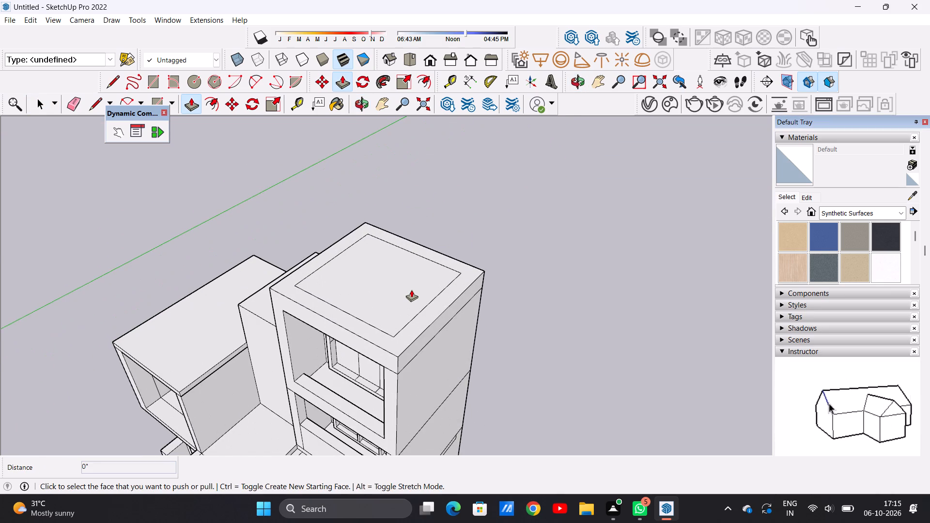
pyautogui.click(380, 298)
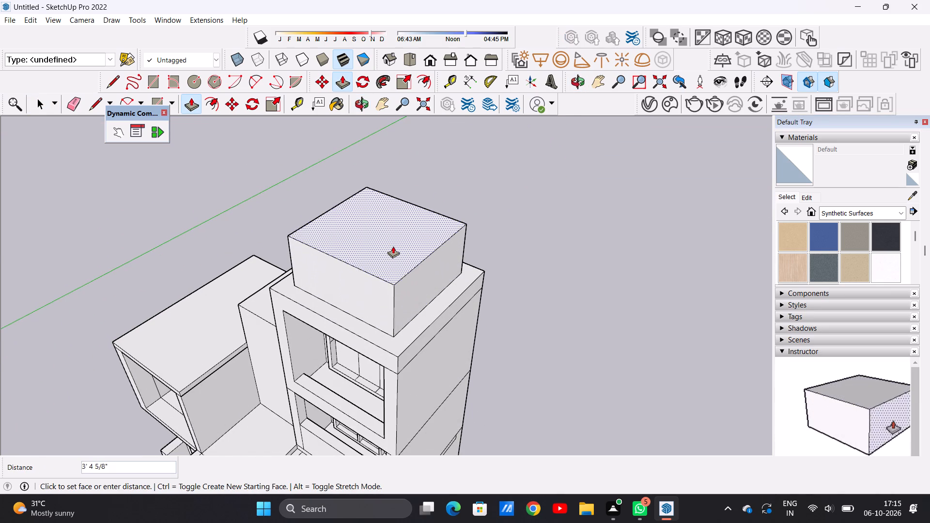
pyautogui.click(393, 259)
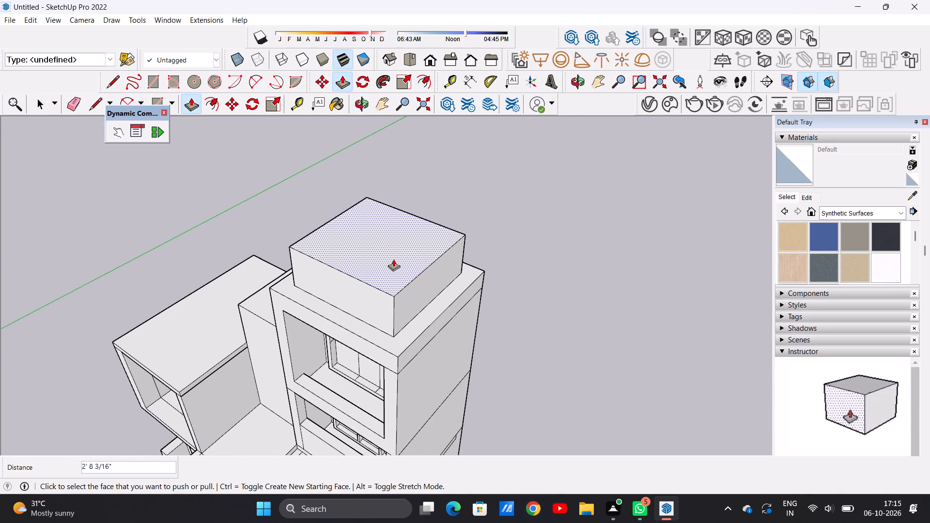
pyautogui.press('space')
# Push/Pull the top face of the raised roof block downward to make the block shorter.
pyautogui.scroll(-6, 382, 269)
pyautogui.moveTo(356, 299); pyautogui.dragTo(478, 174, button='middle')
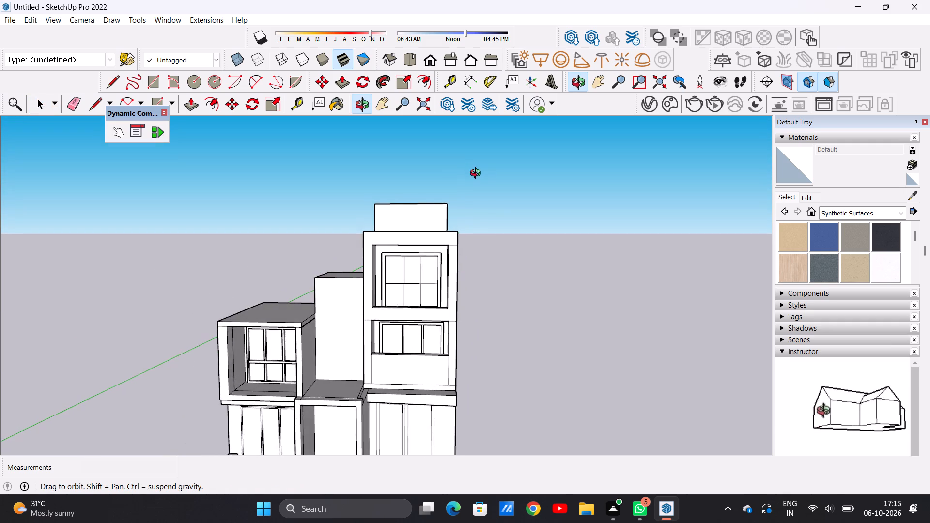
pyautogui.moveTo(478, 174); pyautogui.dragTo(477, 203, button='middle')
pyautogui.scroll(-4, 439, 220)
pyautogui.moveTo(440, 238); pyautogui.dragTo(410, 203, button='middle')
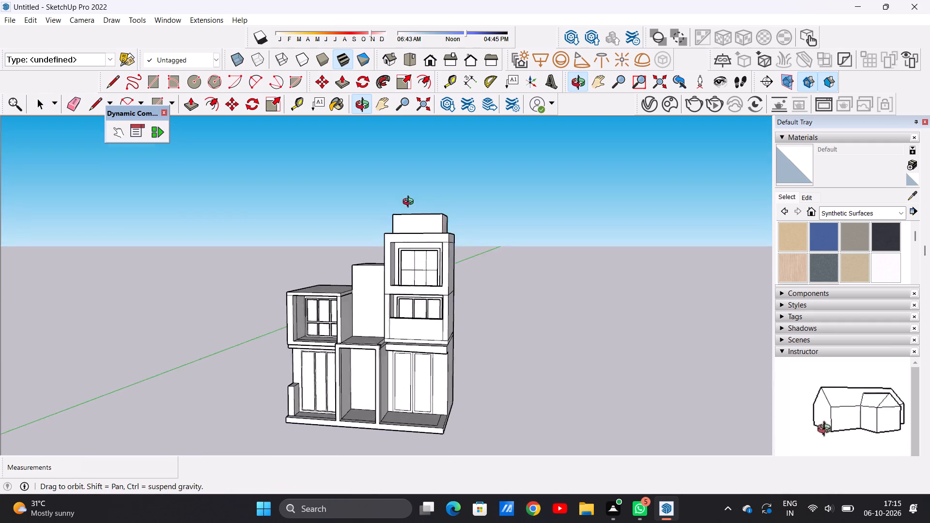
pyautogui.moveTo(410, 203); pyautogui.dragTo(436, 208, button='middle')
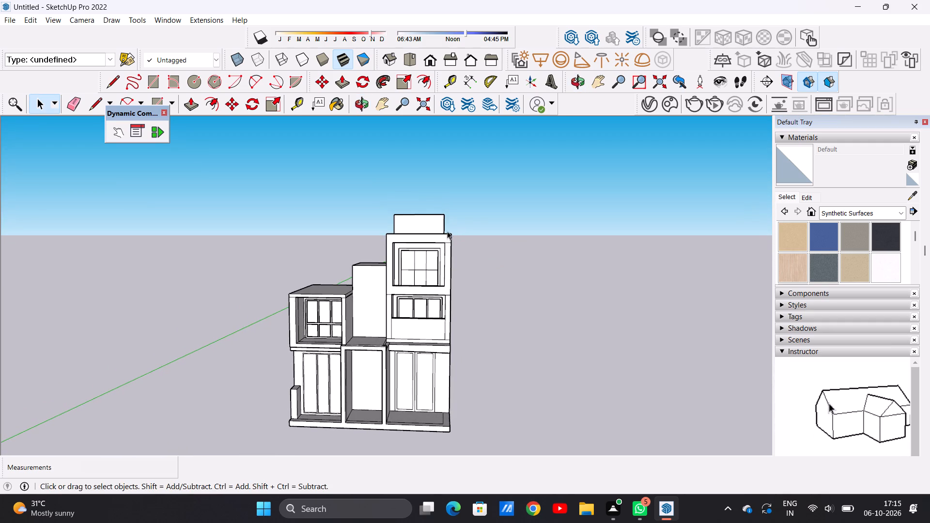
pyautogui.scroll(3, 458, 251)
pyautogui.moveTo(416, 258); pyautogui.dragTo(407, 285, button='middle')
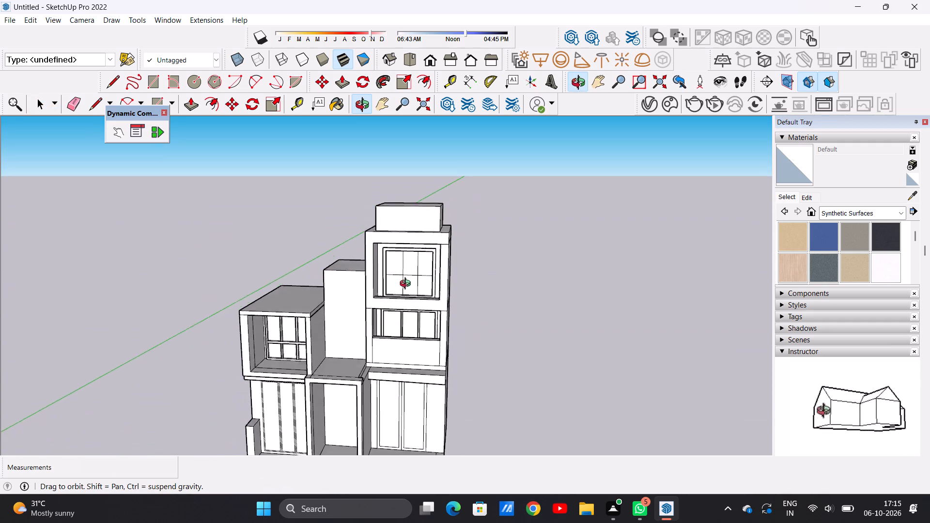
pyautogui.moveTo(407, 285); pyautogui.dragTo(407, 286, button='middle')
pyautogui.scroll(-4, 405, 287)
pyautogui.moveTo(416, 219); pyautogui.dragTo(399, 263, button='middle')
pyautogui.scroll(12, 406, 231)
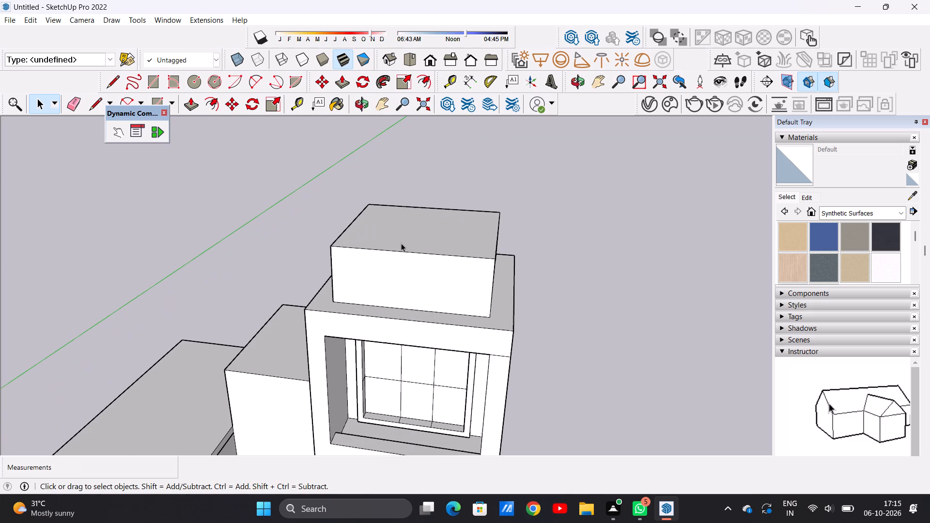
pyautogui.press('p')
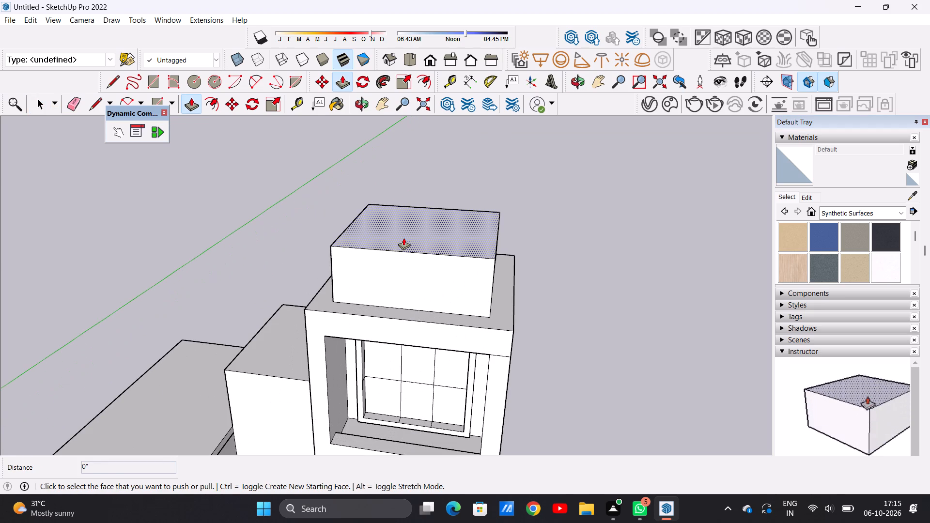
pyautogui.click(403, 238)
pyautogui.click(403, 256)
pyautogui.press('space')
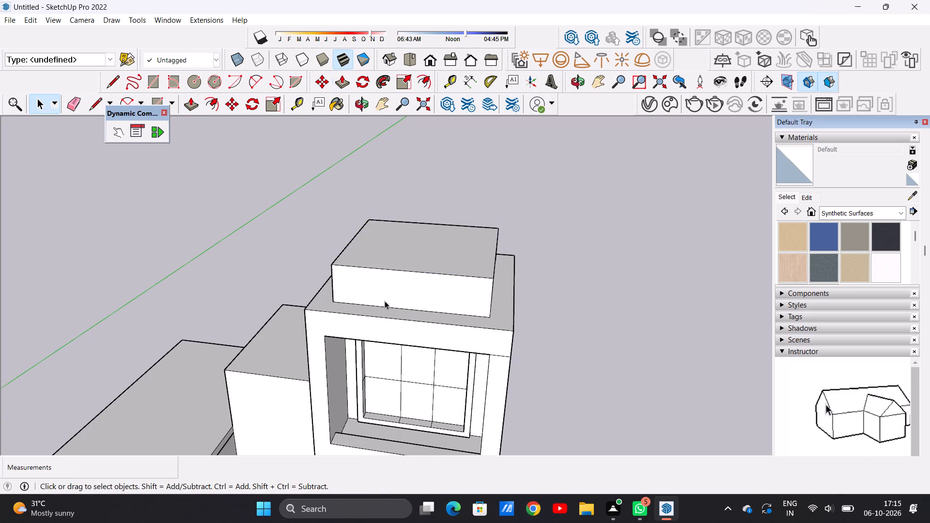
# Push/Pull the raised roof block's top face upward as a new starting face, adding a thin slab layer.
pyautogui.moveTo(389, 330); pyautogui.dragTo(402, 232, button='middle')
pyautogui.scroll(-11, 342, 292)
pyautogui.moveTo(407, 270); pyautogui.dragTo(335, 348, button='middle')
pyautogui.scroll(6, 366, 284)
pyautogui.moveTo(369, 273); pyautogui.dragTo(375, 270, button='middle')
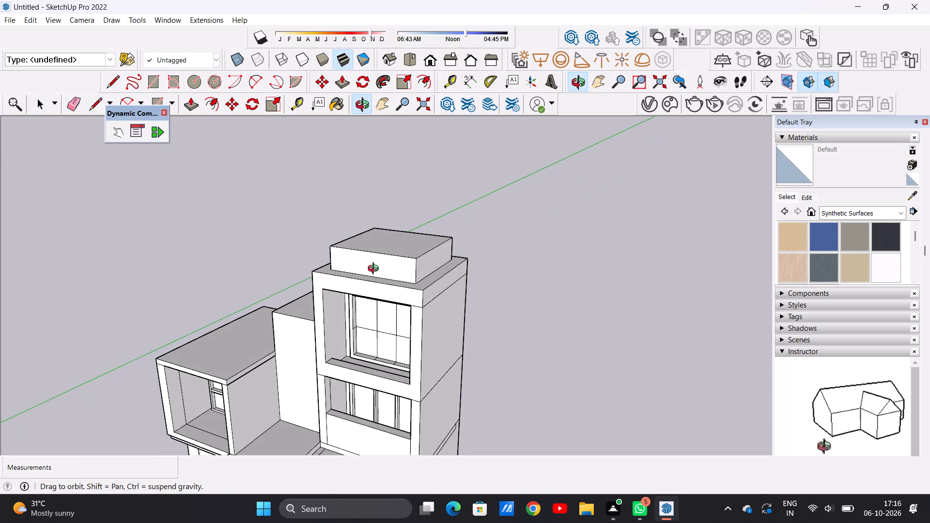
pyautogui.moveTo(375, 270); pyautogui.dragTo(425, 307, button='middle')
pyautogui.scroll(6, 434, 252)
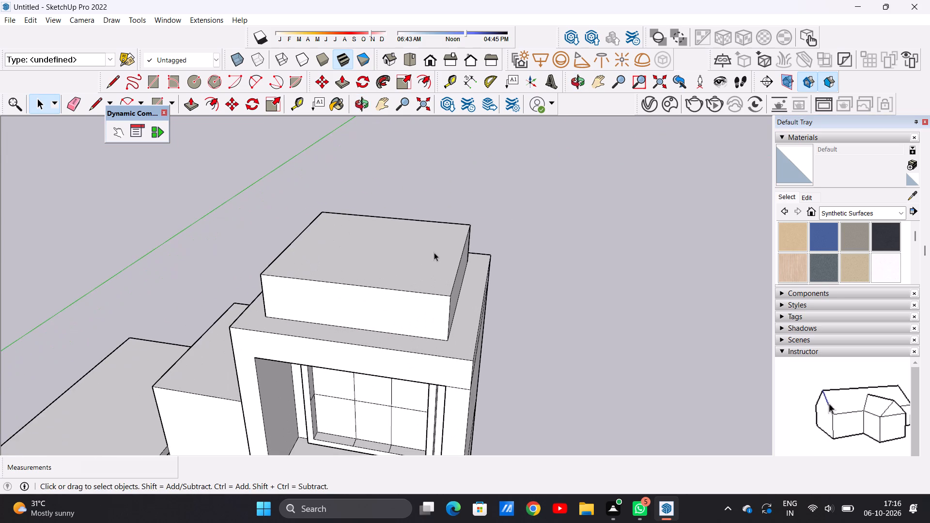
pyautogui.press('p')
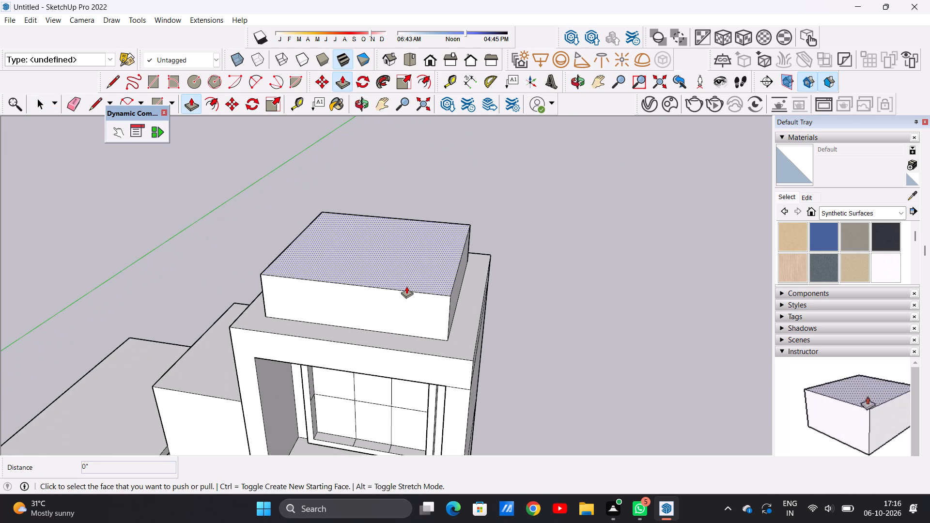
pyautogui.click(406, 286)
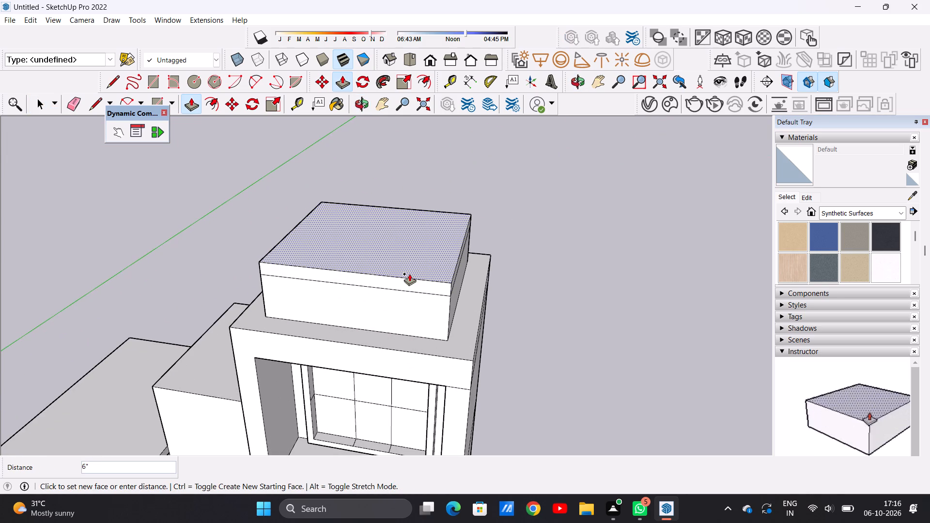
pyautogui.click(413, 277)
pyautogui.press('space')
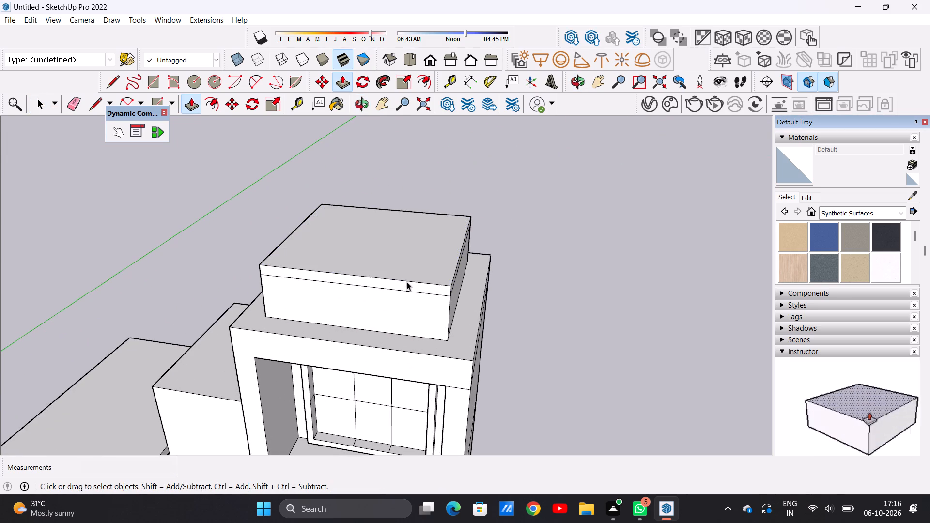
# Push/Pull the thin roof cap's front edge face outward about 1' 2 3/16" and its inner side edge face about 8".
pyautogui.moveTo(288, 285); pyautogui.dragTo(455, 277, button='middle')
pyautogui.scroll(7, 414, 284)
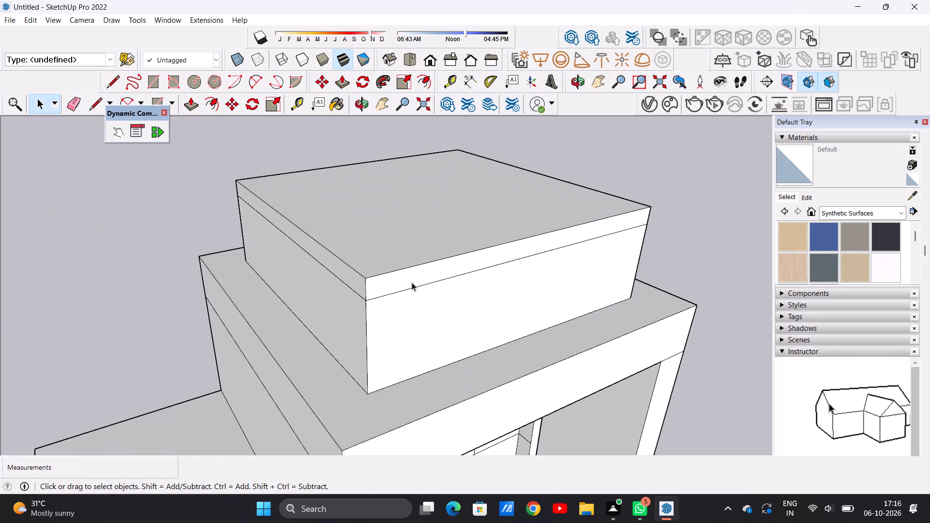
pyautogui.press('p')
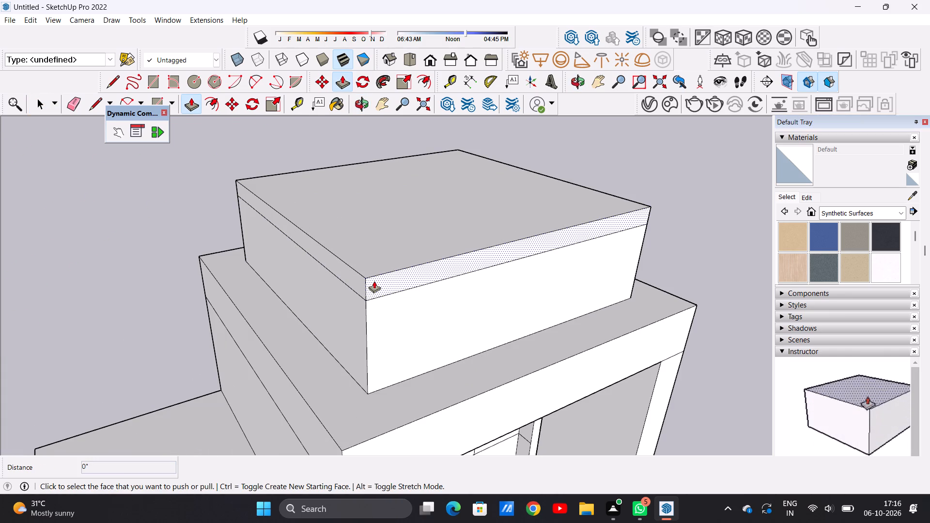
pyautogui.click(374, 281)
pyautogui.click(421, 305)
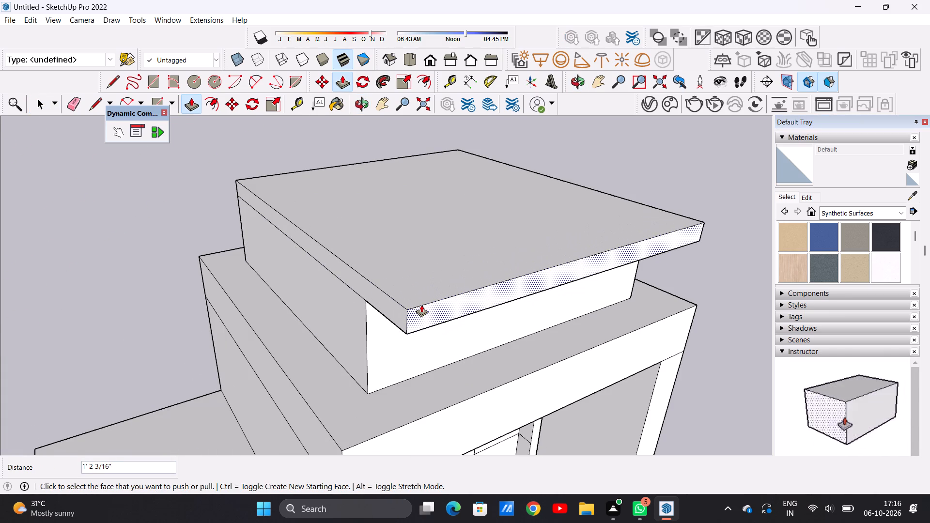
pyautogui.click(387, 305)
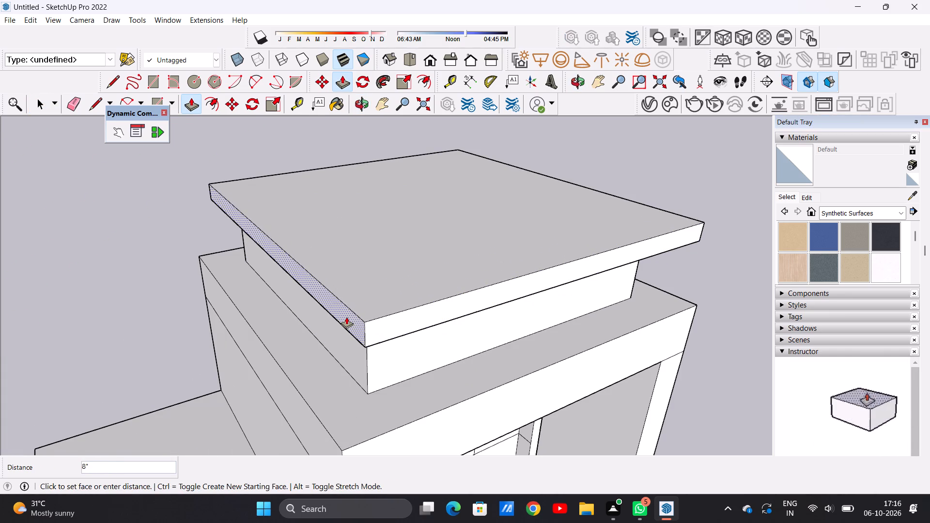
pyautogui.click(346, 317)
# Push/Pull the roof cap's outer side edge face outward about 8 7/16" and its back edge face about 9".
pyautogui.scroll(-12, 346, 244)
pyautogui.moveTo(435, 243); pyautogui.dragTo(156, 242, button='middle')
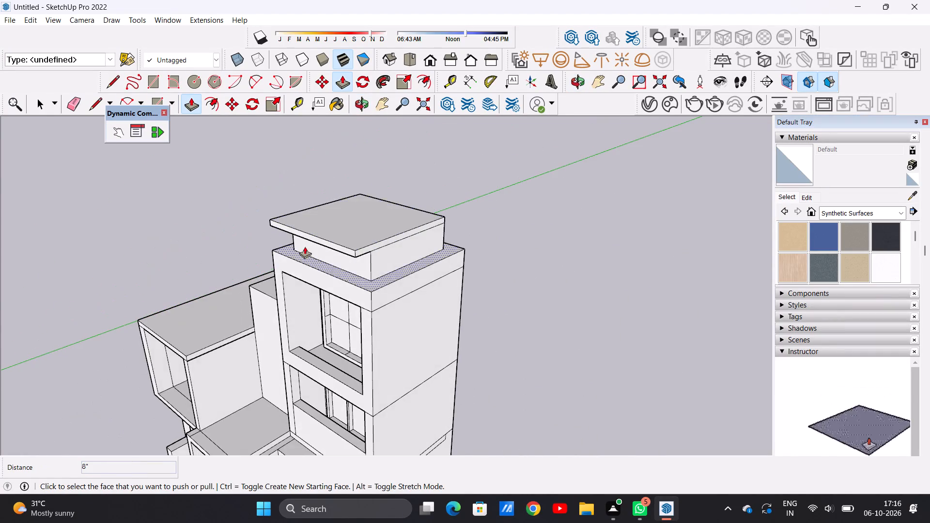
pyautogui.scroll(13, 368, 249)
pyautogui.click(359, 248)
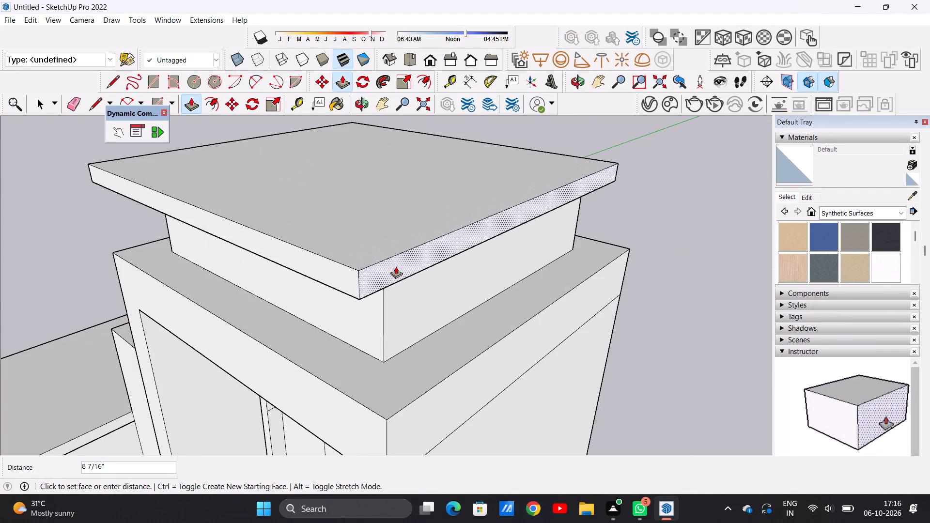
pyautogui.click(396, 266)
pyautogui.scroll(-10, 356, 241)
pyautogui.moveTo(460, 219); pyautogui.dragTo(120, 247, button='middle')
pyautogui.scroll(3, 325, 193)
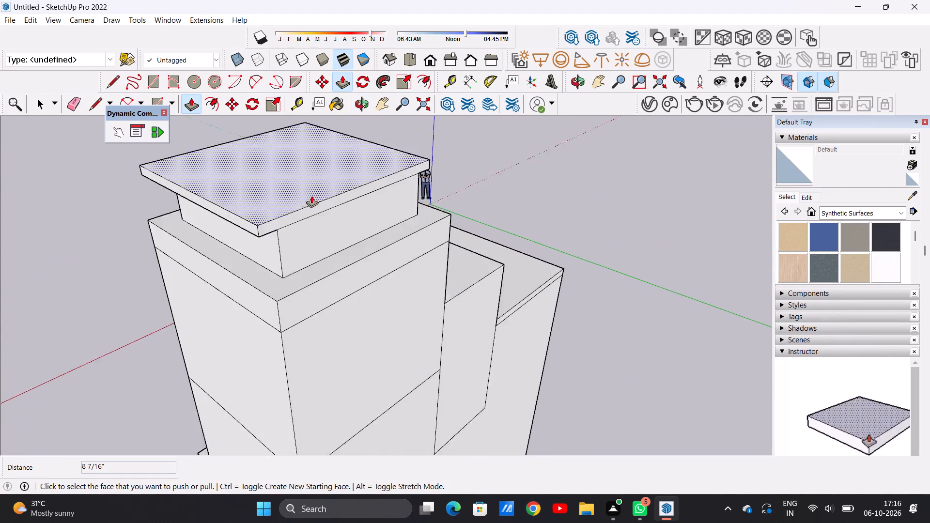
pyautogui.scroll(8, 311, 196)
pyautogui.click(276, 226)
pyautogui.click(308, 248)
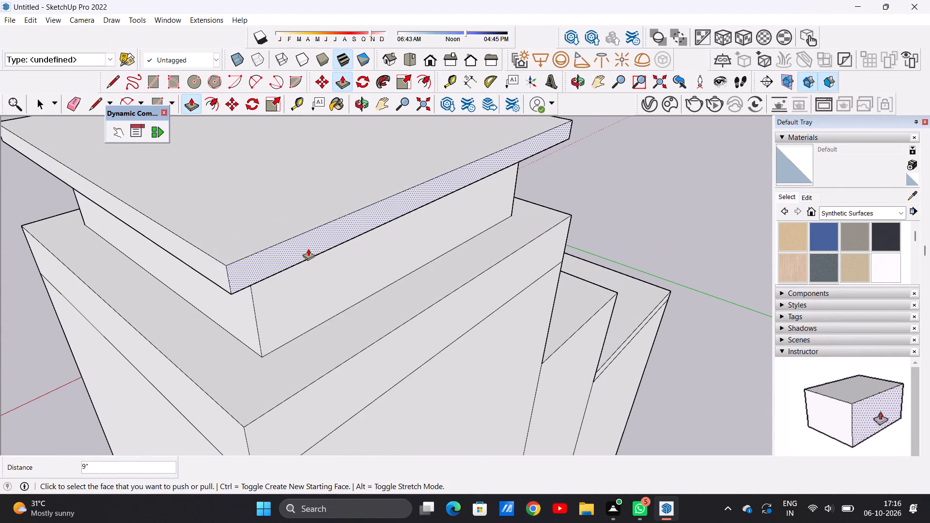
pyautogui.press('space')
# Examine the roof cap and the tall block's front, side and back walls from all around the house.
pyautogui.scroll(-10, 258, 250)
pyautogui.scroll(1, 270, 261)
pyautogui.scroll(-9, 270, 261)
pyautogui.moveTo(504, 219); pyautogui.dragTo(145, 247, button='middle')
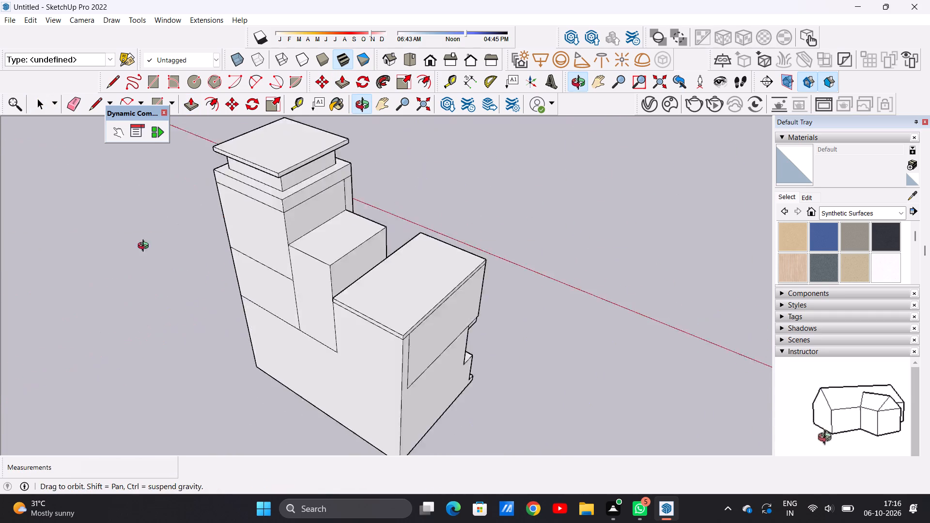
pyautogui.moveTo(145, 247); pyautogui.dragTo(108, 247, button='middle')
pyautogui.moveTo(463, 244); pyautogui.dragTo(109, 240, button='middle')
pyautogui.moveTo(442, 287); pyautogui.dragTo(337, 218, button='middle')
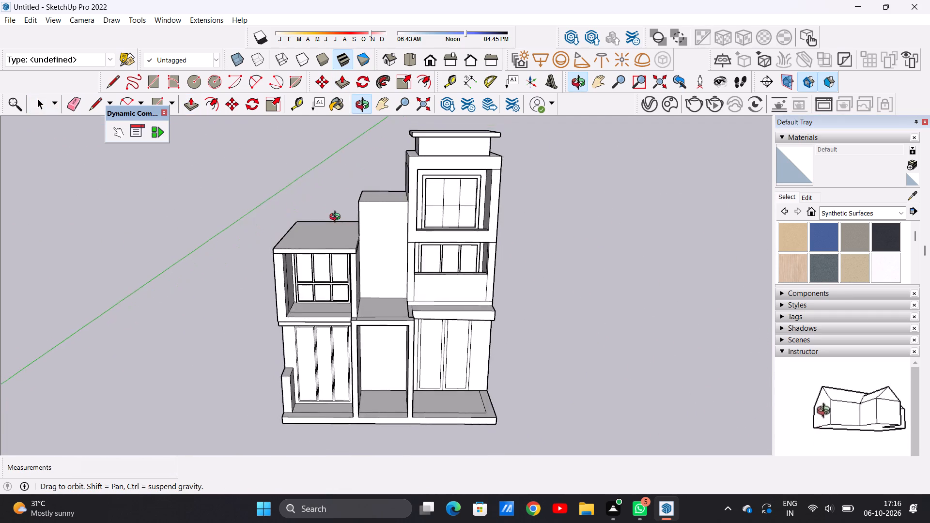
pyautogui.moveTo(337, 218); pyautogui.dragTo(351, 207, button='middle')
pyautogui.scroll(-5, 362, 232)
pyautogui.scroll(12, 445, 154)
pyautogui.moveTo(412, 205); pyautogui.dragTo(546, 199, button='middle')
pyautogui.scroll(1, 412, 205)
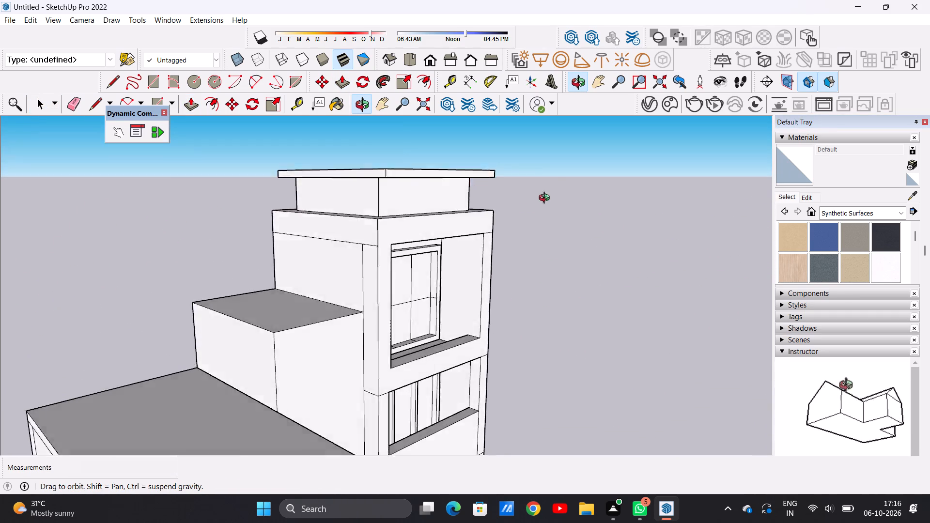
pyautogui.moveTo(546, 199); pyautogui.dragTo(391, 204, button='middle')
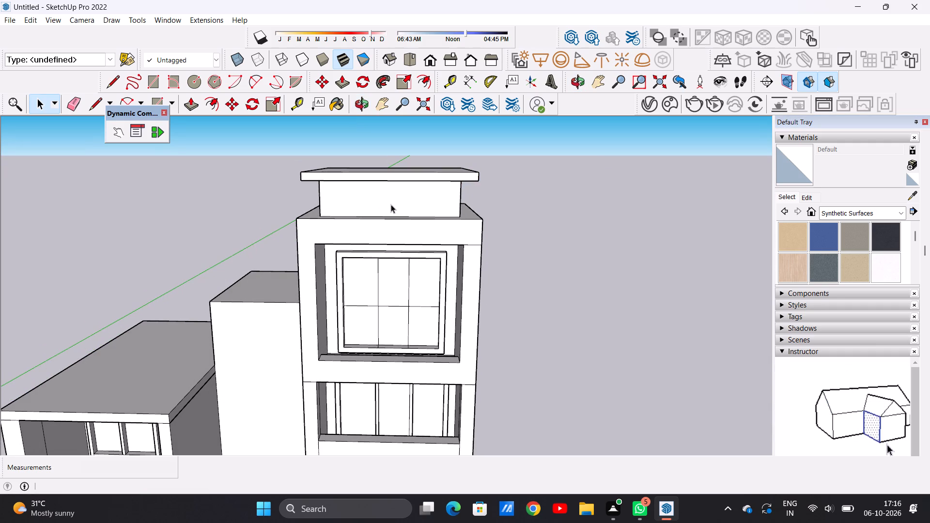
pyautogui.scroll(-20, 391, 204)
pyautogui.scroll(-1, 391, 204)
pyautogui.scroll(3, 400, 222)
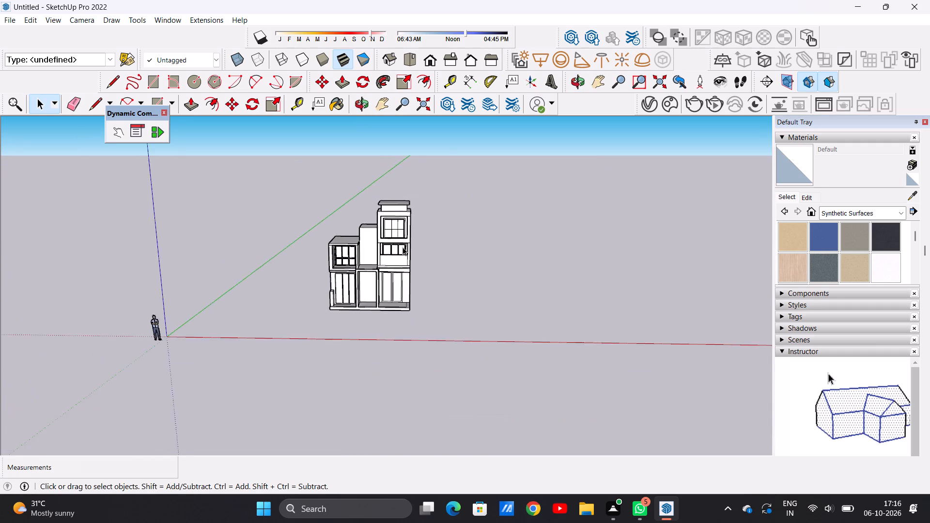
pyautogui.scroll(10, 403, 247)
pyautogui.moveTo(496, 248); pyautogui.dragTo(230, 248, button='middle')
pyautogui.scroll(5, 512, 241)
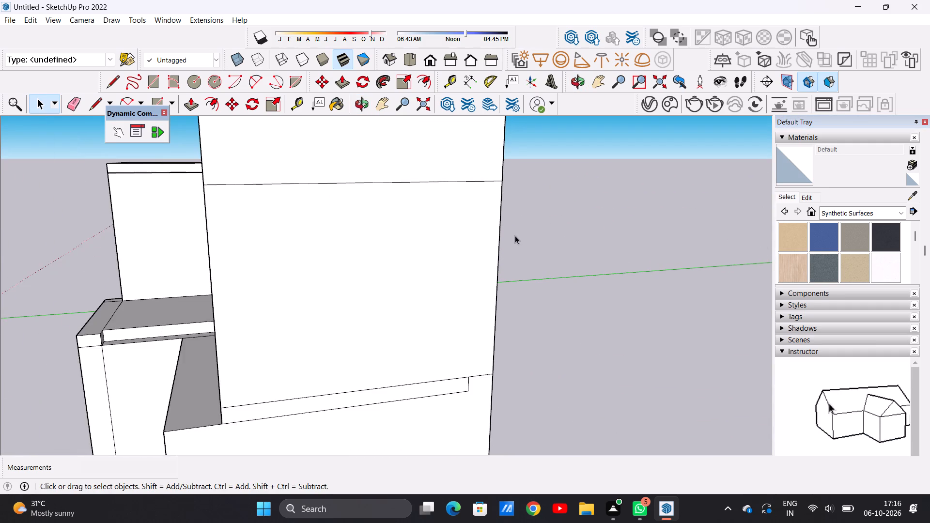
pyautogui.scroll(-1, 506, 243)
pyautogui.scroll(-1, 553, 229)
pyautogui.moveTo(568, 234); pyautogui.dragTo(249, 246, button='middle')
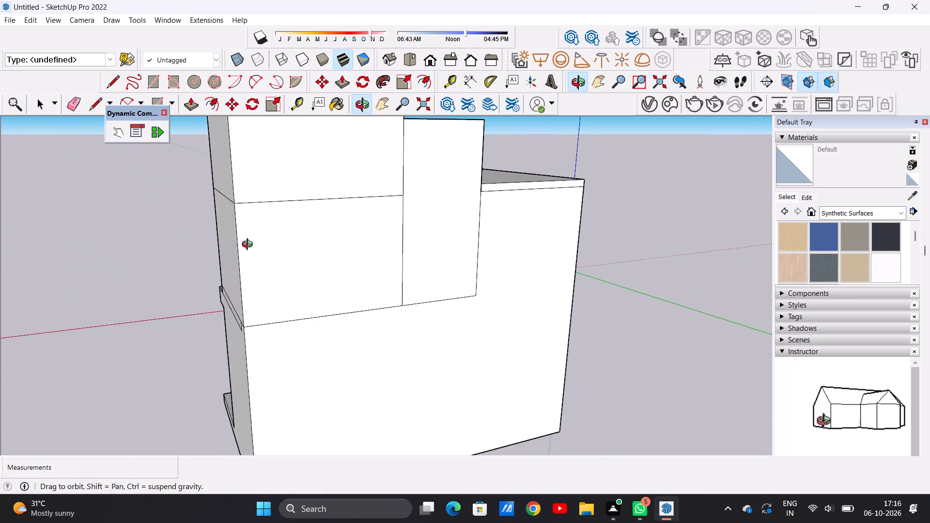
pyautogui.moveTo(249, 246); pyautogui.dragTo(357, 235, button='middle')
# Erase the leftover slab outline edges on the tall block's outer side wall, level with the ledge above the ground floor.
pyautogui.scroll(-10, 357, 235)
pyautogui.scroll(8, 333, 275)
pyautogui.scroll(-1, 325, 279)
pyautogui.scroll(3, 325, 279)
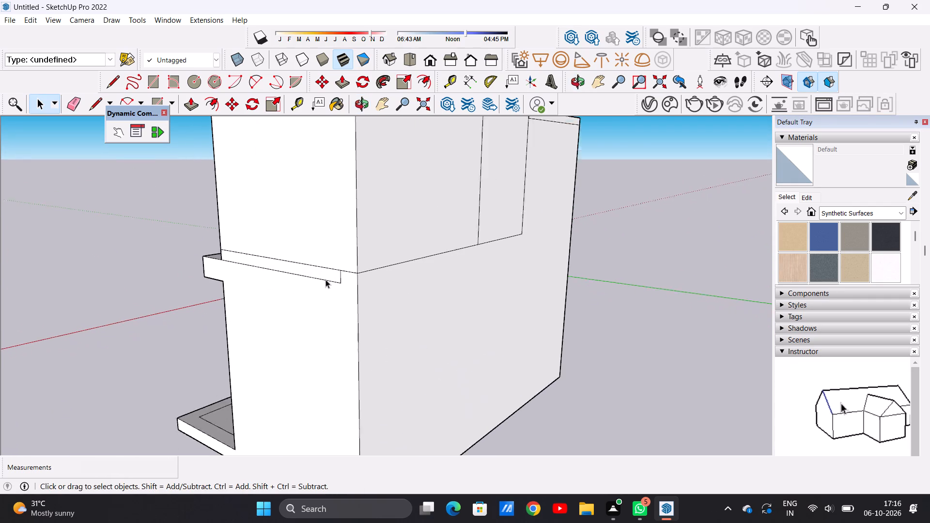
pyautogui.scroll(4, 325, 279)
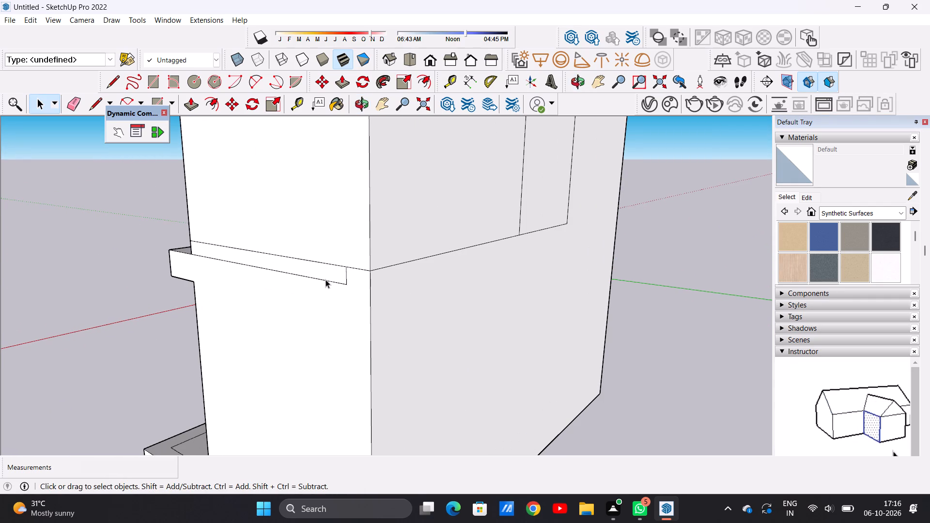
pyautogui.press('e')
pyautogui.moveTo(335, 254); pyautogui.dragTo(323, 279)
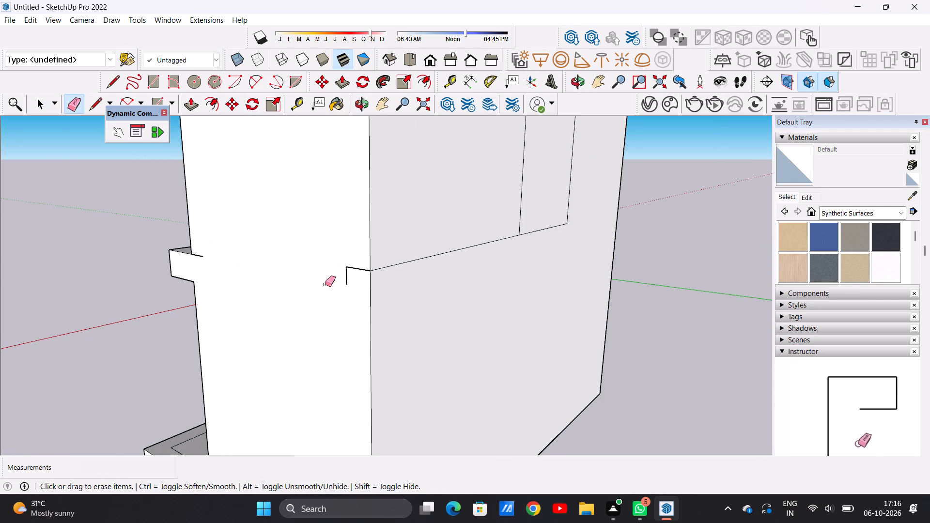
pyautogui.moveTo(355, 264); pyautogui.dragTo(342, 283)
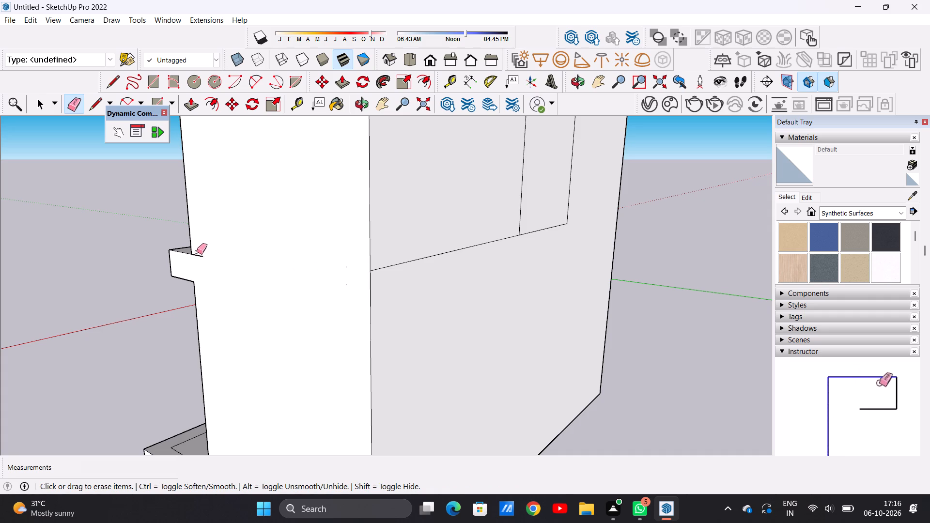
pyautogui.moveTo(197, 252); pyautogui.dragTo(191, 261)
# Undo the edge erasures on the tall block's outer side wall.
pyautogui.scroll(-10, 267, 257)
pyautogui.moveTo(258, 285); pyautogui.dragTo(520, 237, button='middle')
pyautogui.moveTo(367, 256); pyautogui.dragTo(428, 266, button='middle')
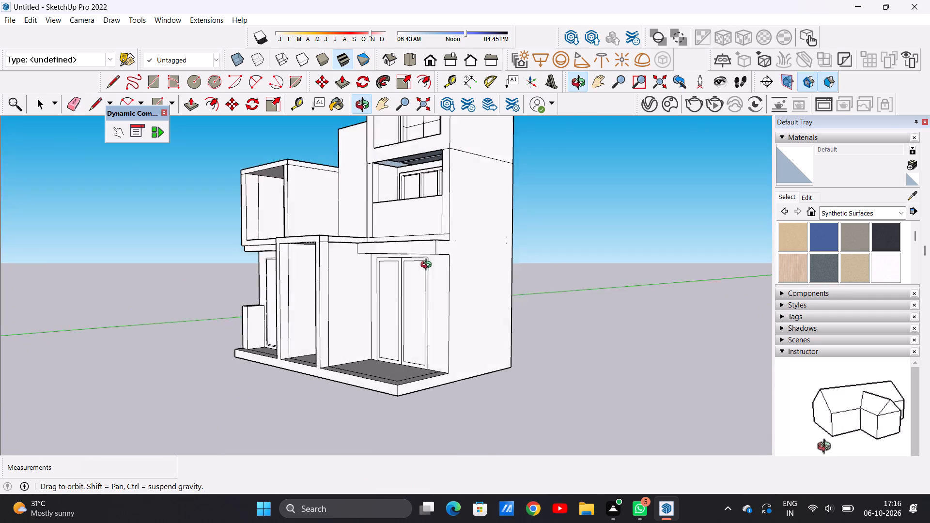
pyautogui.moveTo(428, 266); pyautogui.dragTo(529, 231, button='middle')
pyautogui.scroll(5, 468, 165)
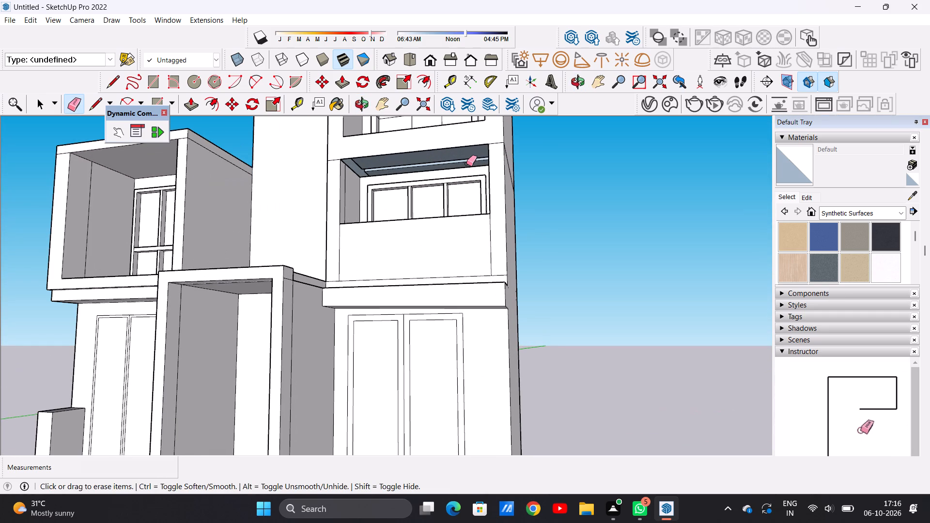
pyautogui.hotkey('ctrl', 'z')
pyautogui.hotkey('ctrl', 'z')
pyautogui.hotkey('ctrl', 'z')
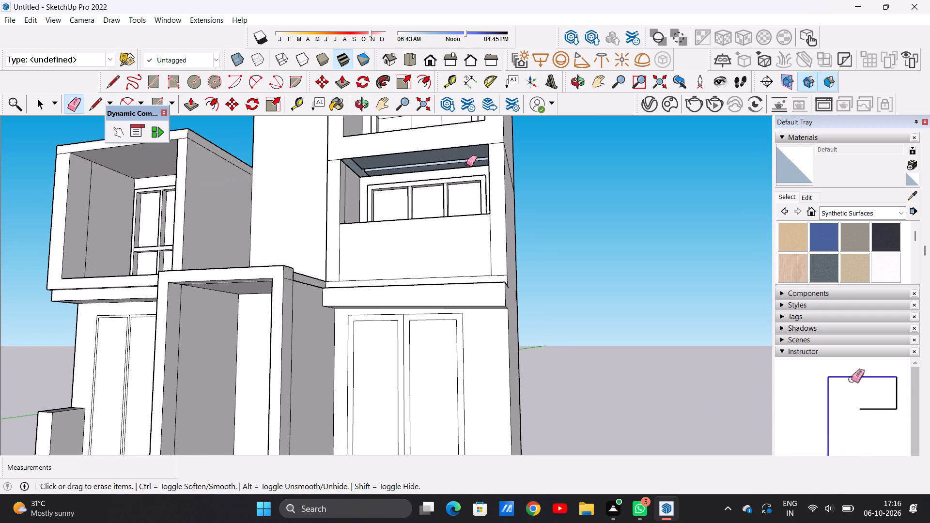
# Undo further back through the roof work to remove the cap, the raised block and the latest change to the tall block's roof slab.
pyautogui.hotkey('ctrl', 'z')
pyautogui.hotkey('ctrl', 'z')
pyautogui.hotkey('ctrl', 'z')
pyautogui.hotkey('ctrl', 'z')
pyautogui.hotkey('ctrl', 'z')
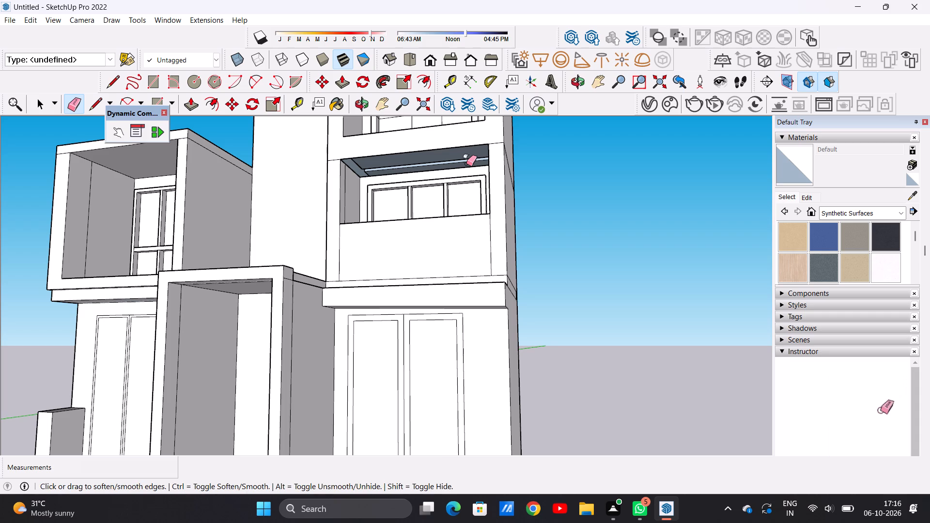
pyautogui.hotkey('ctrl', 'z')
pyautogui.hotkey('ctrl', 'z')
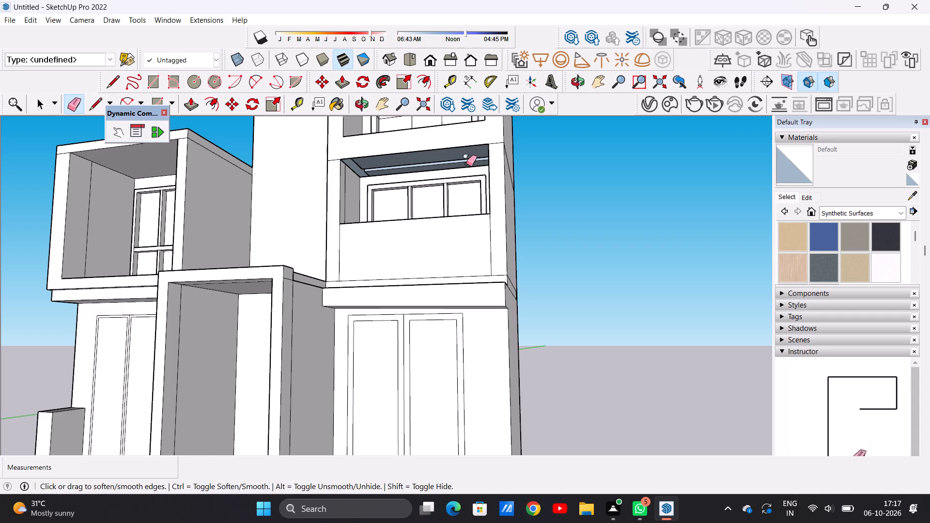
pyautogui.press('space')
pyautogui.scroll(-1, 552, 190)
pyautogui.moveTo(548, 193); pyautogui.dragTo(488, 195, button='middle')
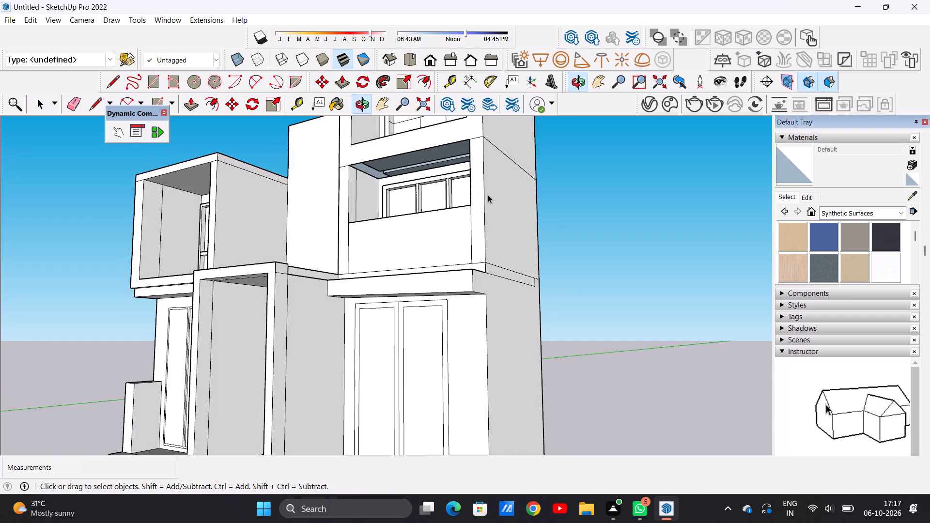
pyautogui.hotkey('ctrl', 'z')
pyautogui.hotkey('ctrl', 'z')
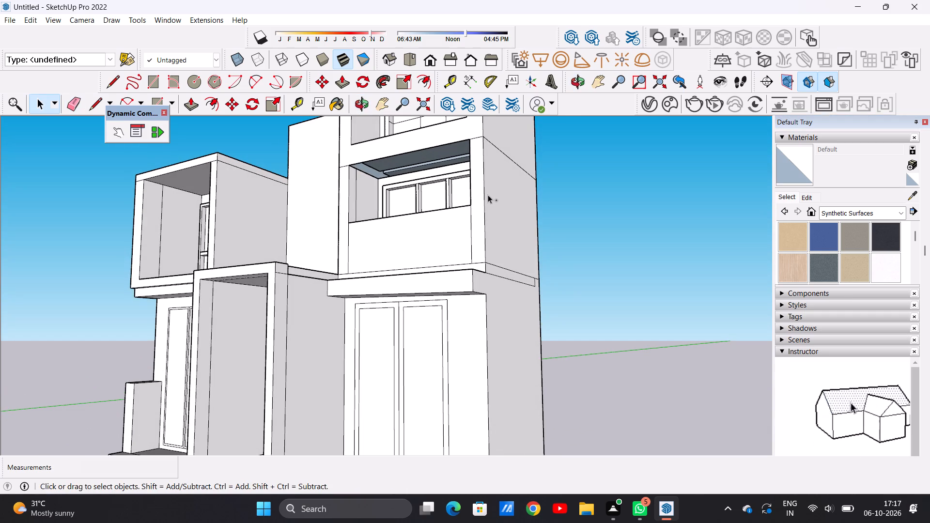
pyautogui.hotkey('ctrl', 'z')
pyautogui.scroll(-4, 484, 194)
pyautogui.moveTo(582, 194); pyautogui.dragTo(448, 198, button='middle')
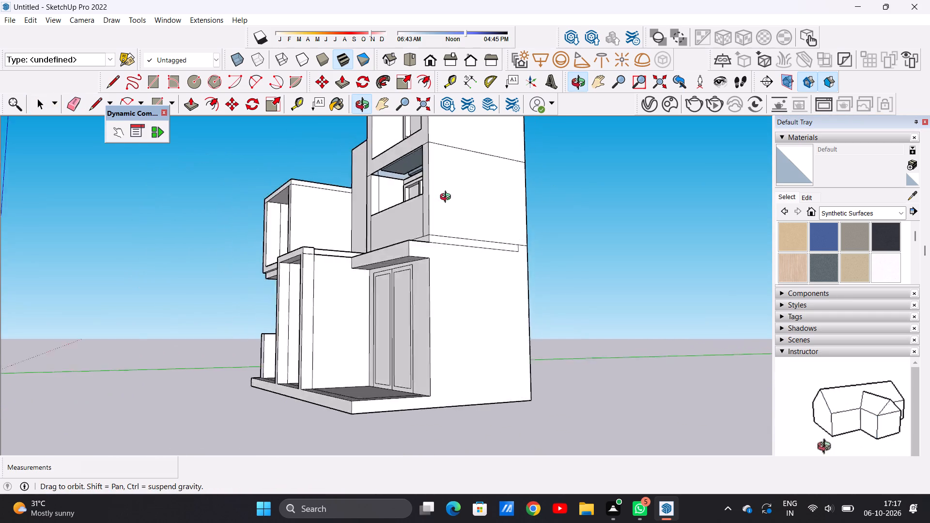
pyautogui.moveTo(448, 198); pyautogui.dragTo(207, 229, button='middle')
pyautogui.hotkey('ctrl', 'z')
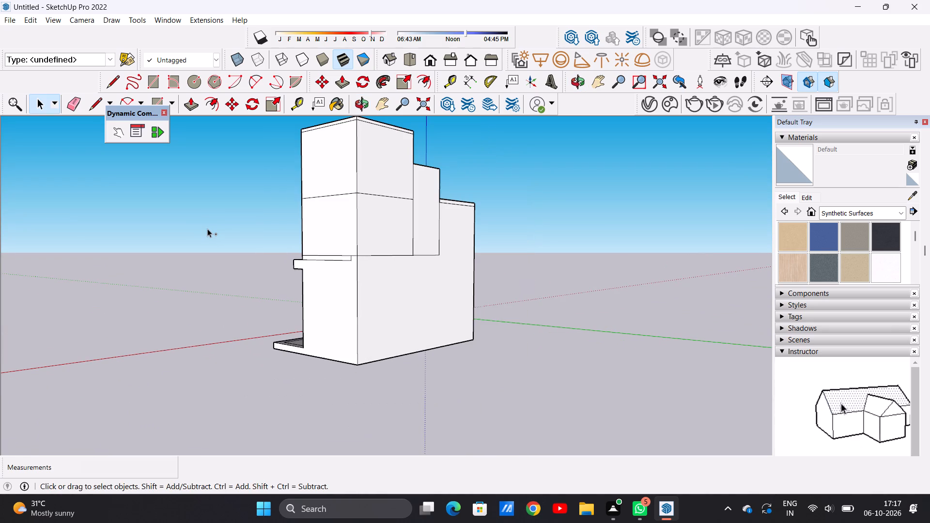
pyautogui.hotkey('ctrl', 'z')
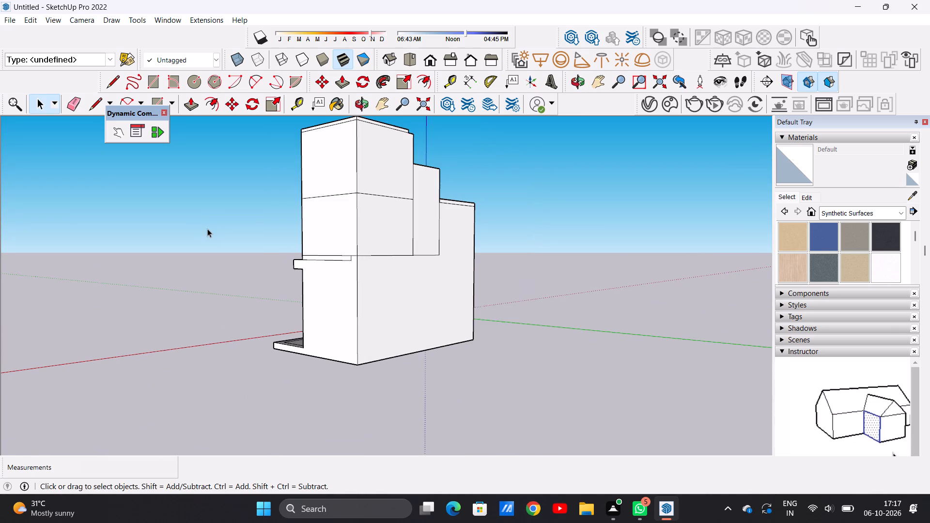
# Examine the recessed ceiling above the tall block's middle-floor balcony window and compare it with the whole front facade.
pyautogui.moveTo(238, 214); pyautogui.dragTo(511, 237, button='middle')
pyautogui.moveTo(418, 239); pyautogui.dragTo(597, 210, button='middle')
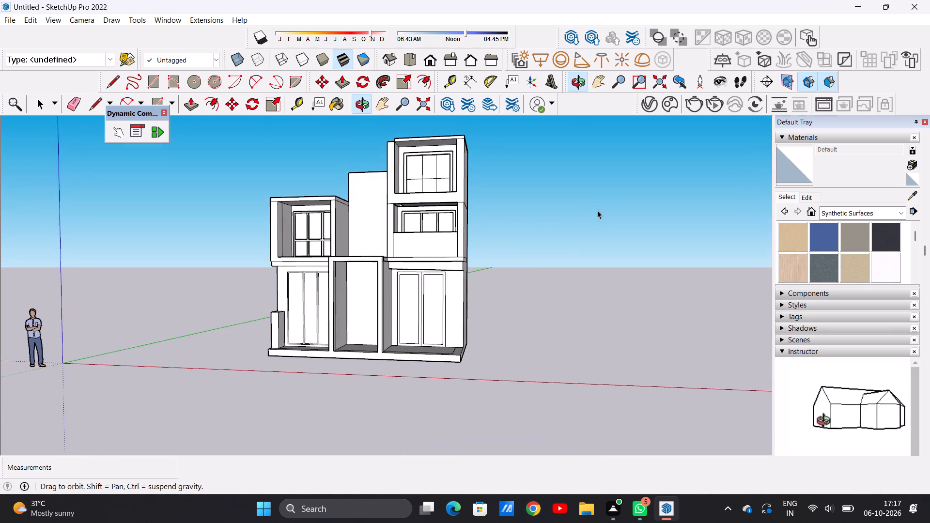
pyautogui.moveTo(597, 210); pyautogui.dragTo(600, 211, button='middle')
pyautogui.scroll(5, 424, 208)
pyautogui.moveTo(445, 236); pyautogui.dragTo(434, 191, button='middle')
pyautogui.scroll(13, 434, 208)
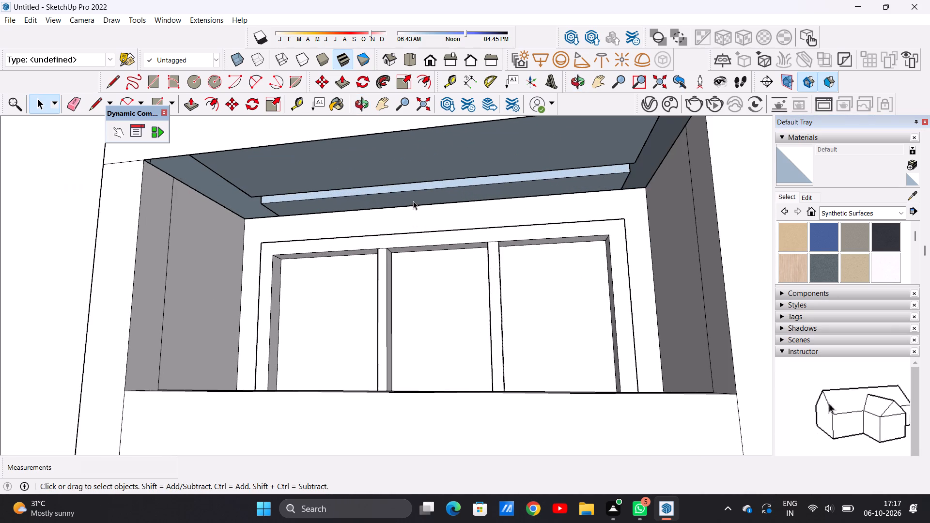
pyautogui.scroll(-8, 413, 200)
pyautogui.scroll(1, 417, 209)
pyautogui.scroll(-4, 417, 209)
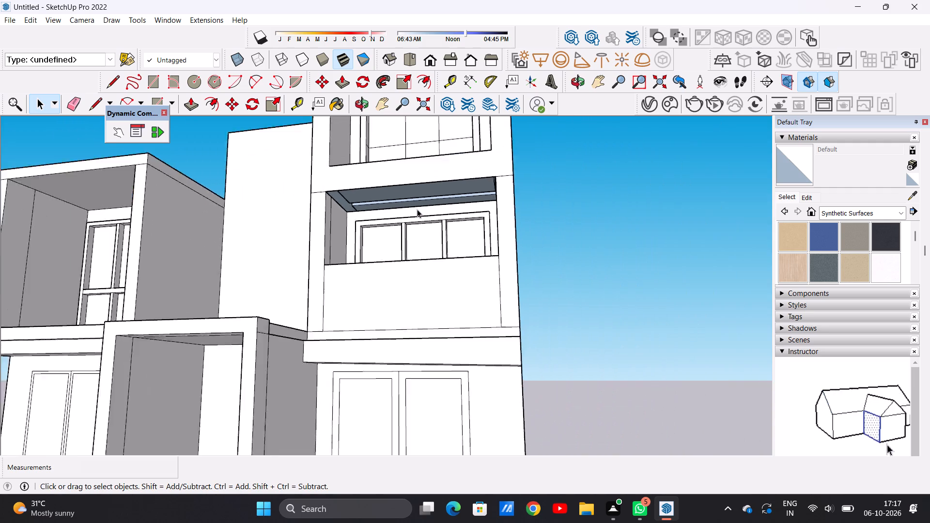
pyautogui.scroll(-6, 417, 209)
pyautogui.scroll(11, 416, 219)
pyautogui.scroll(-4, 358, 209)
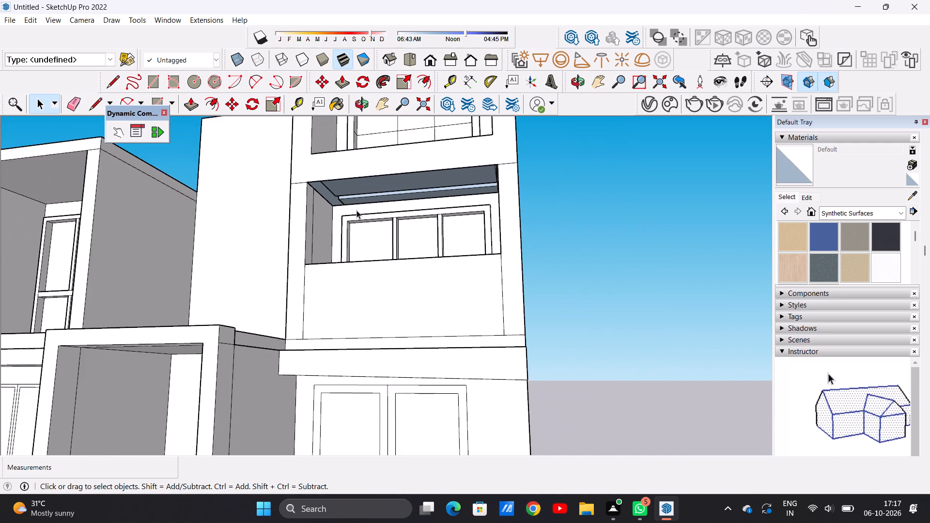
pyautogui.moveTo(357, 210); pyautogui.dragTo(371, 285, button='middle')
pyautogui.scroll(-13, 368, 249)
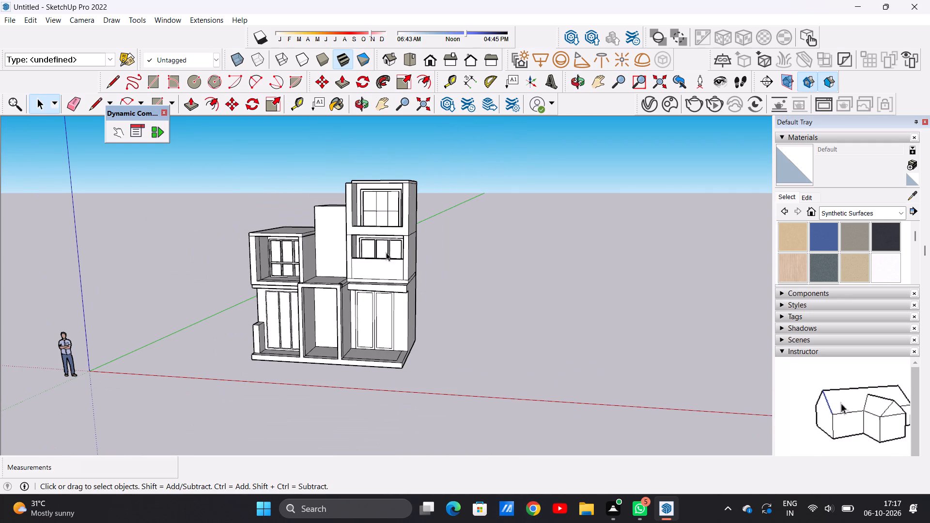
pyautogui.moveTo(386, 252); pyautogui.dragTo(391, 201, button='middle')
pyautogui.moveTo(286, 304); pyautogui.dragTo(286, 291, button='middle')
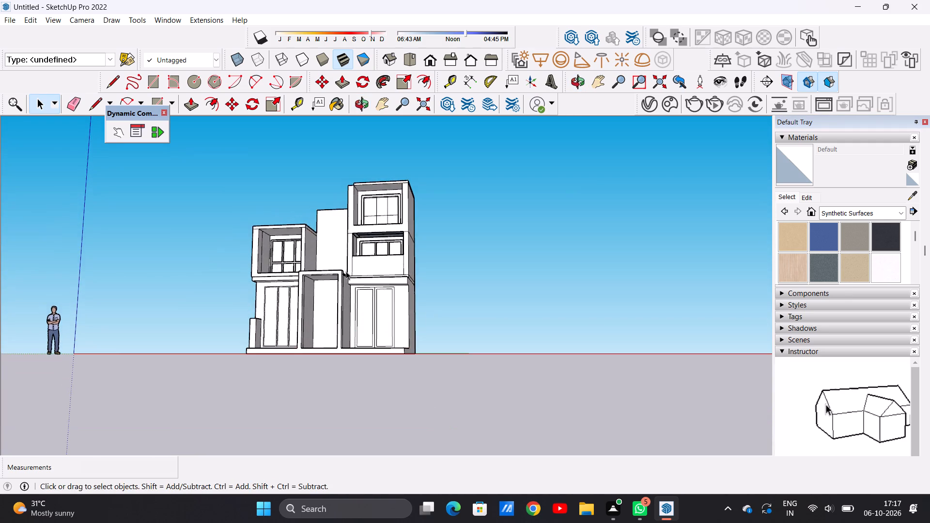
pyautogui.scroll(20, 381, 237)
pyautogui.scroll(1, 381, 237)
pyautogui.moveTo(369, 258); pyautogui.dragTo(370, 196, button='middle')
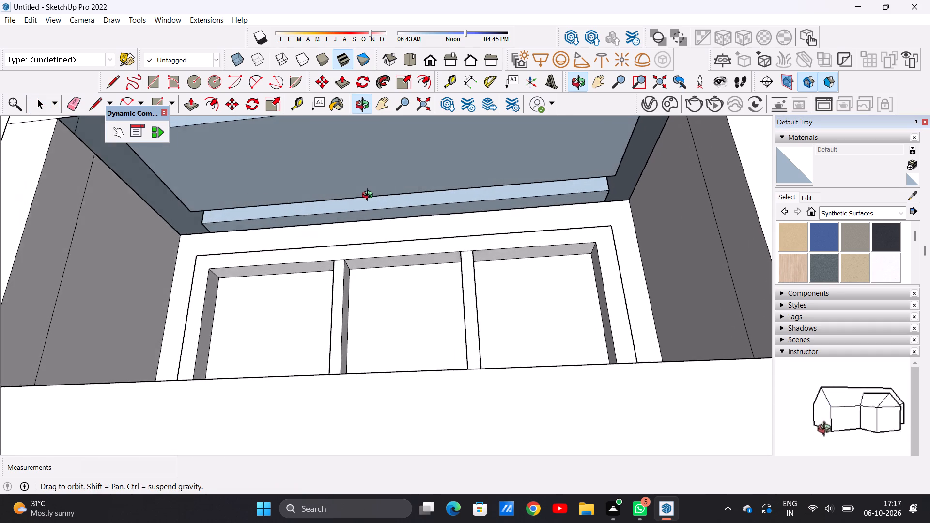
pyautogui.moveTo(370, 196); pyautogui.dragTo(374, 261, button='middle')
pyautogui.scroll(-14, 374, 261)
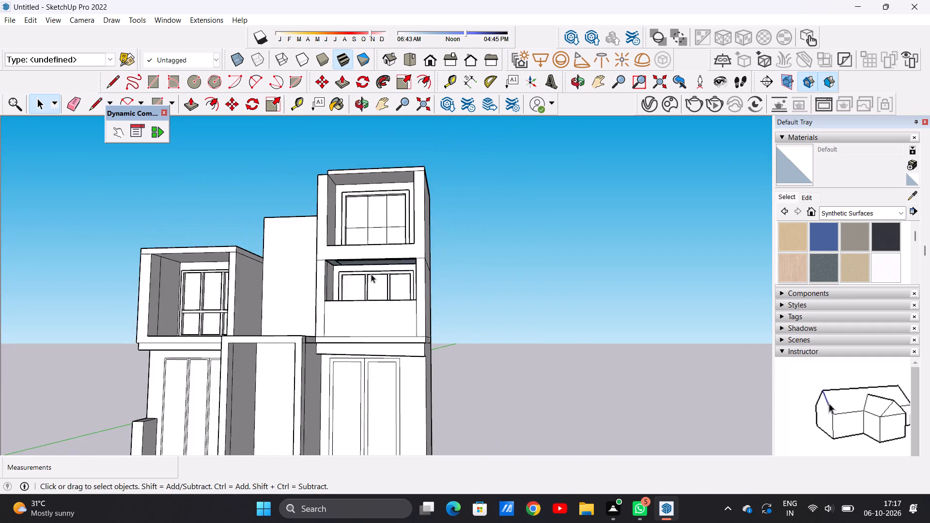
pyautogui.scroll(-11, 371, 274)
pyautogui.moveTo(375, 240); pyautogui.dragTo(362, 330, button='middle')
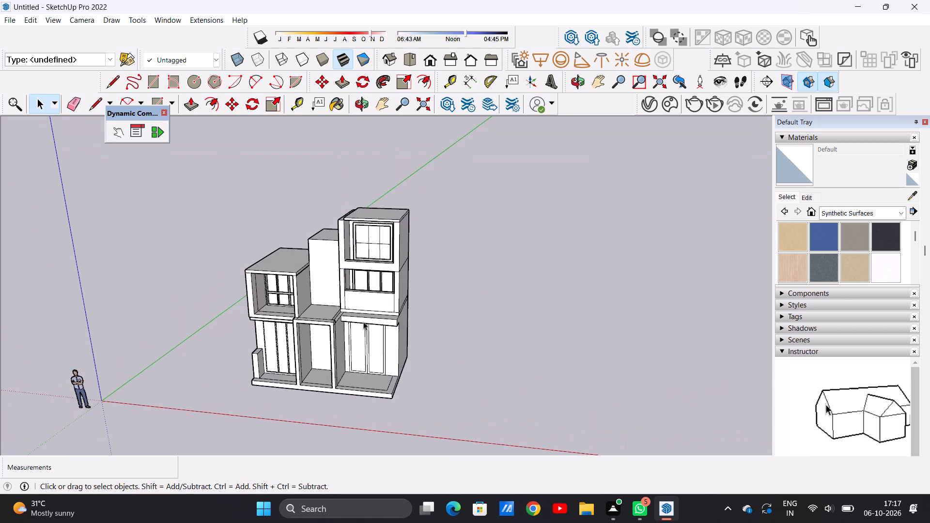
# Examine the tall block's roof slab and its narrow side strip from above, both sides and the front.
pyautogui.scroll(13, 366, 257)
pyautogui.scroll(-14, 366, 255)
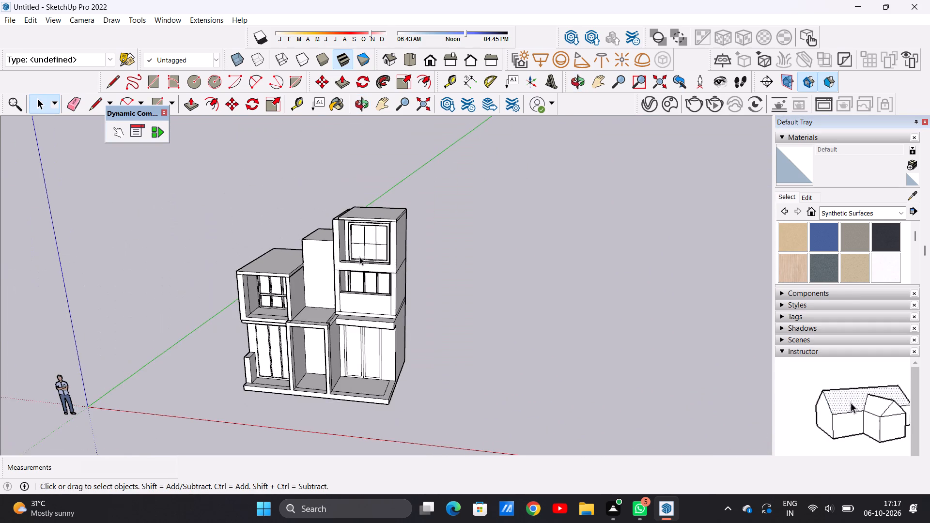
pyautogui.moveTo(405, 231); pyautogui.dragTo(246, 352, button='middle')
pyautogui.scroll(9, 360, 200)
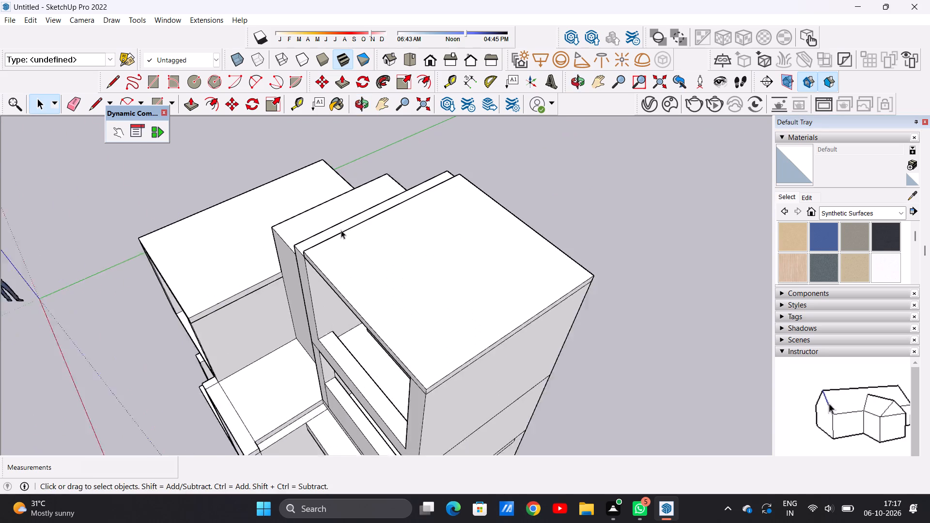
pyautogui.scroll(10, 341, 230)
pyautogui.scroll(-20, 330, 243)
pyautogui.moveTo(325, 280); pyautogui.dragTo(466, 248, button='middle')
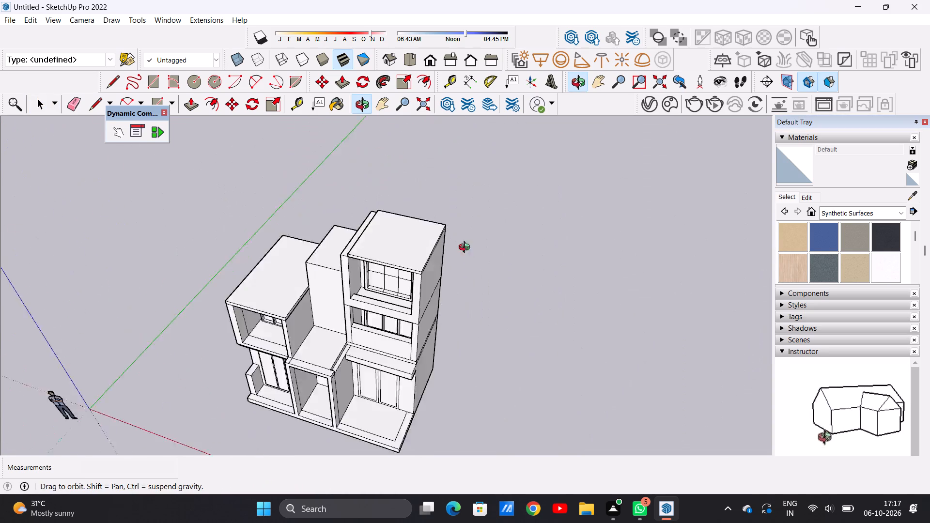
pyautogui.moveTo(466, 248); pyautogui.dragTo(492, 241, button='middle')
pyautogui.moveTo(338, 261); pyautogui.dragTo(510, 246, button='middle')
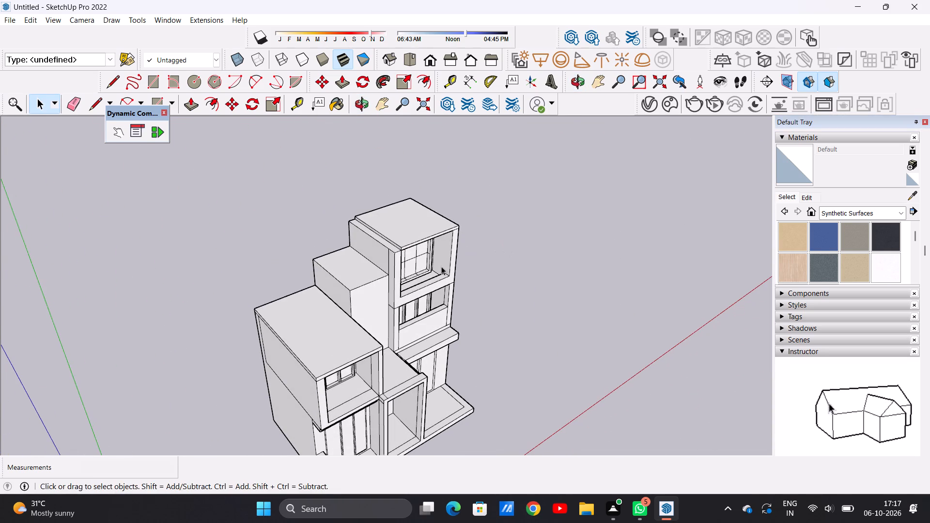
pyautogui.moveTo(444, 287); pyautogui.dragTo(308, 215, button='middle')
pyautogui.scroll(8, 412, 268)
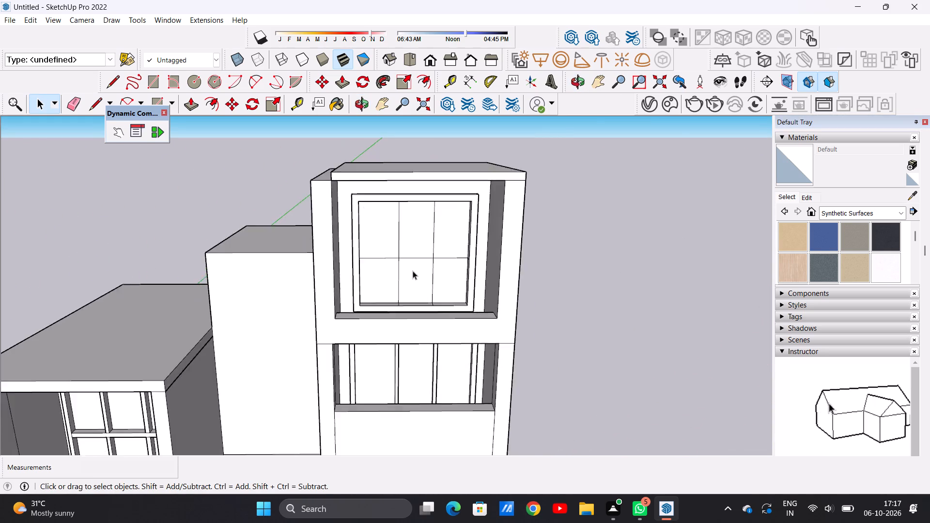
# Pull the outer side edge of the tall block's roof slab outward by about 1' 1 5/8" as an overhang.
pyautogui.scroll(7, 413, 271)
pyautogui.scroll(-5, 409, 288)
pyautogui.moveTo(399, 303); pyautogui.dragTo(365, 392, button='middle')
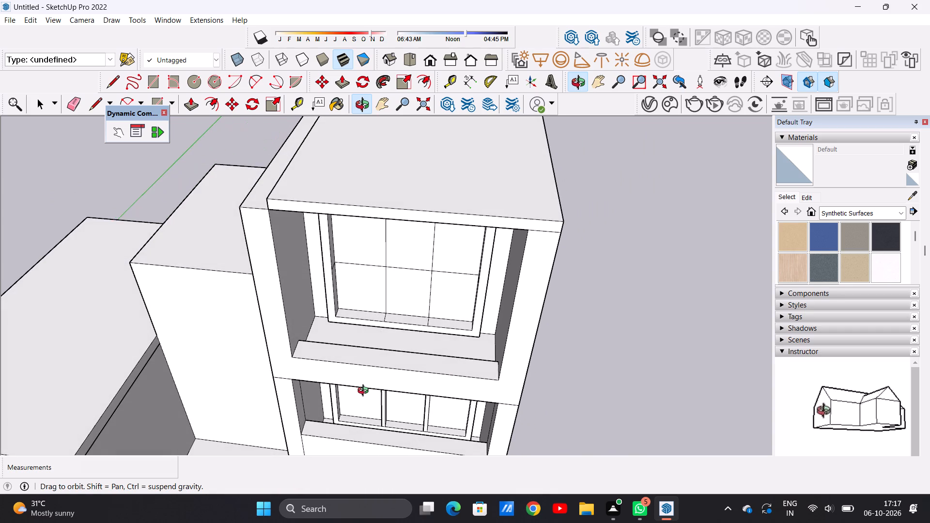
pyautogui.moveTo(365, 392); pyautogui.dragTo(394, 288, button='middle')
pyautogui.scroll(-3, 393, 291)
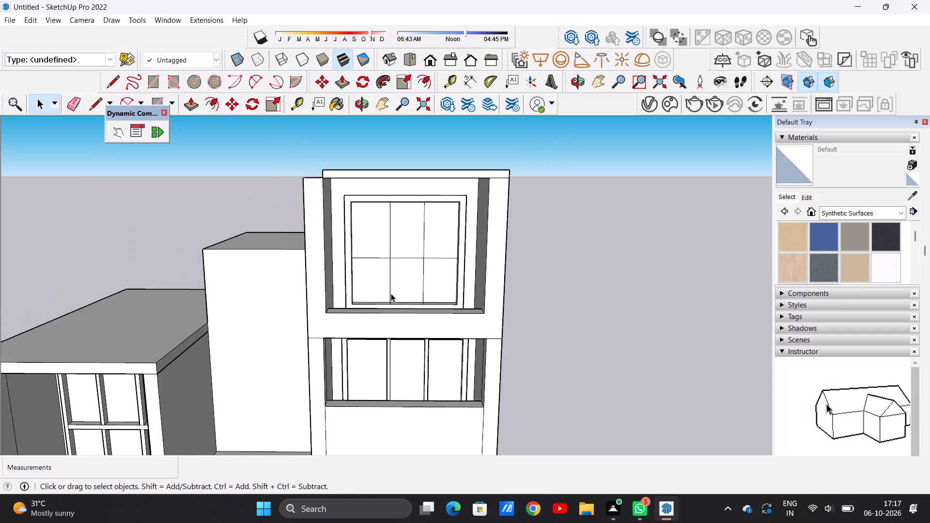
pyautogui.scroll(-12, 391, 293)
pyautogui.moveTo(429, 259); pyautogui.dragTo(186, 325, button='middle')
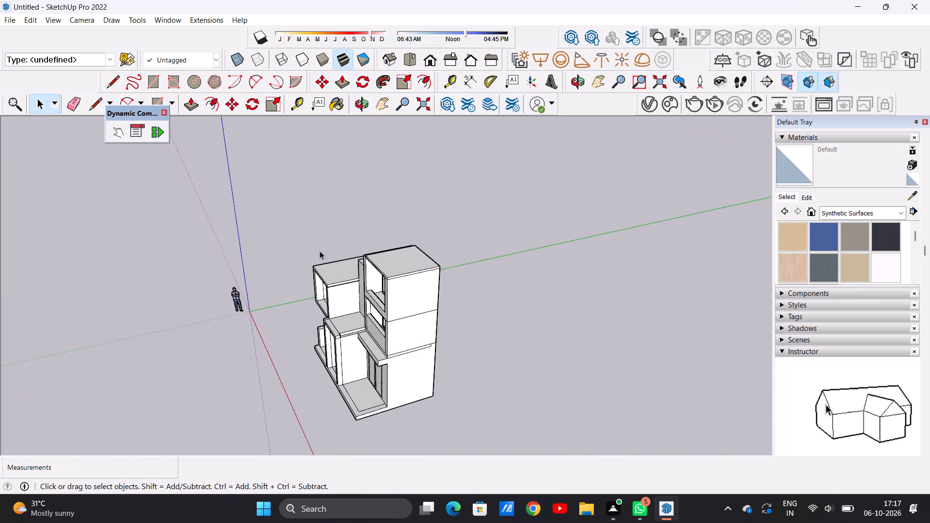
pyautogui.scroll(16, 420, 228)
pyautogui.moveTo(421, 371); pyautogui.dragTo(418, 252, button='middle')
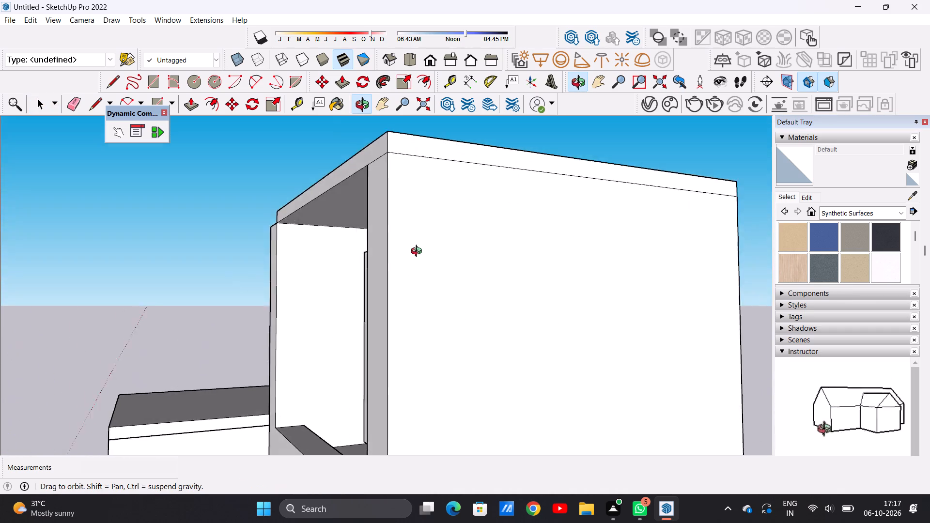
pyautogui.moveTo(418, 252); pyautogui.dragTo(415, 319, button='middle')
pyautogui.press('p')
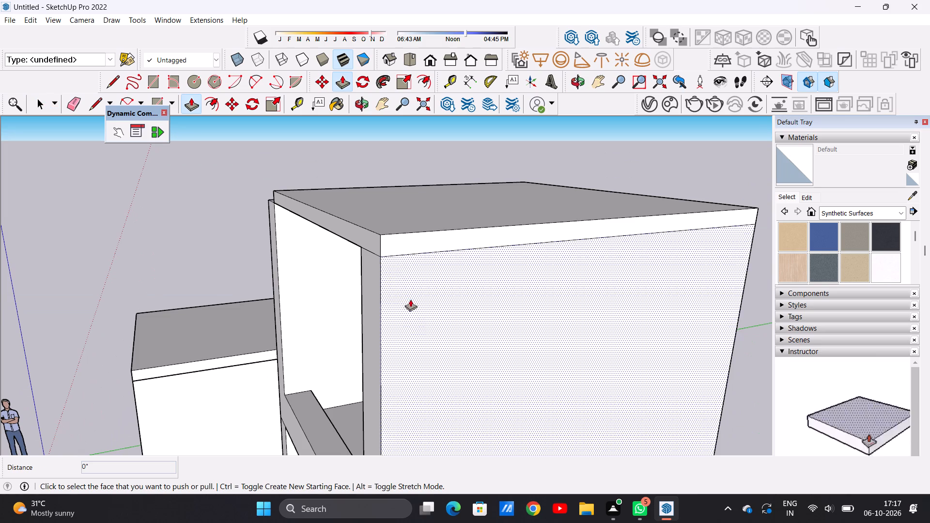
pyautogui.click(401, 243)
pyautogui.click(428, 271)
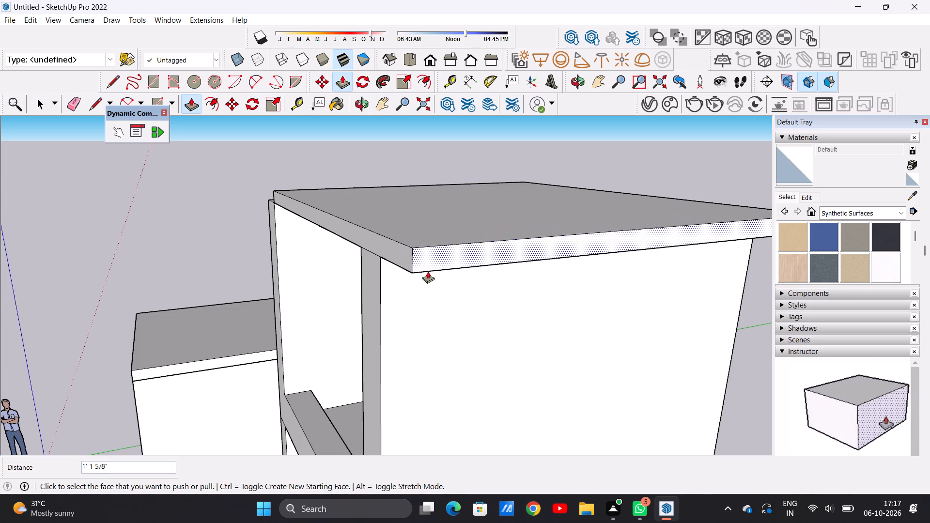
# Pull the rear edge of the tall block's roof slab outward by about 1' 11 7/16".
pyautogui.scroll(-17, 364, 245)
pyautogui.moveTo(556, 276); pyautogui.dragTo(205, 292, button='middle')
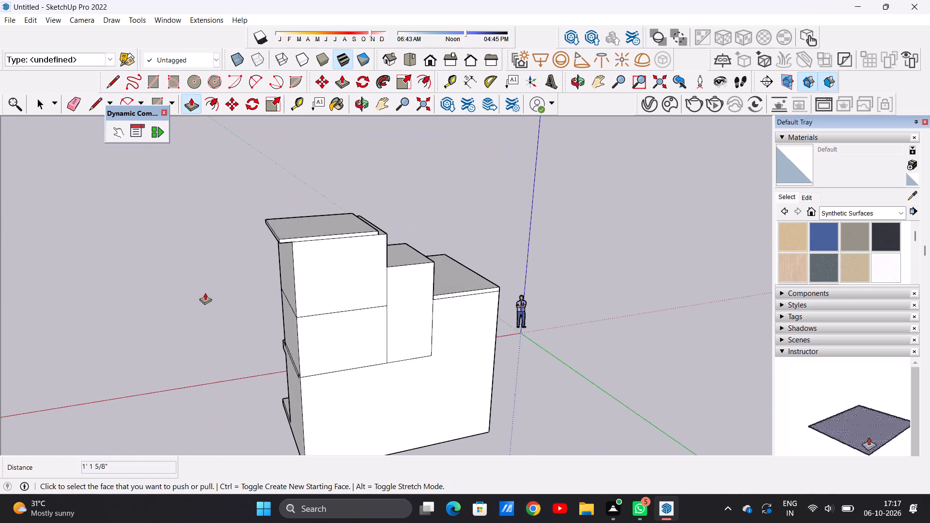
pyautogui.scroll(13, 268, 233)
pyautogui.click(314, 258)
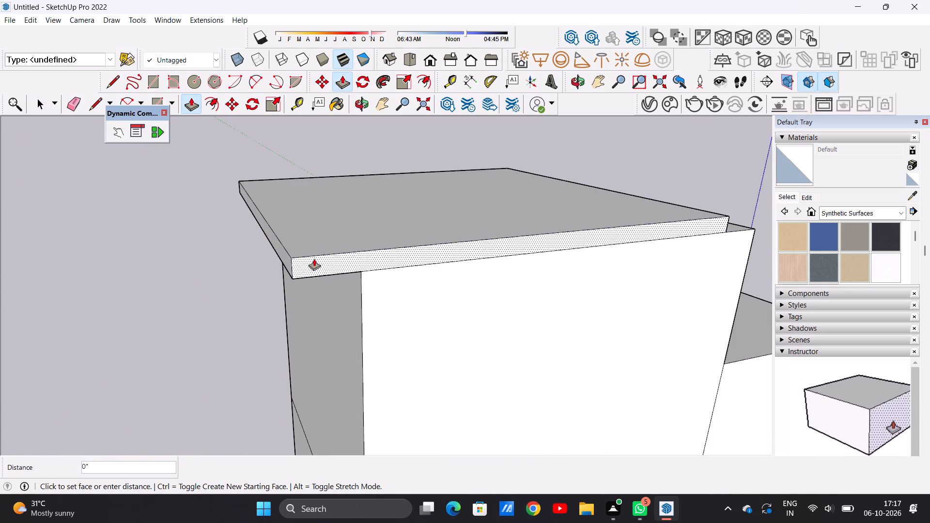
pyautogui.click(349, 298)
# Pull the roof slab's edge above the lower blocks outward by about 10 5/16" and a further 1' 7 1/4".
pyautogui.scroll(-11, 341, 284)
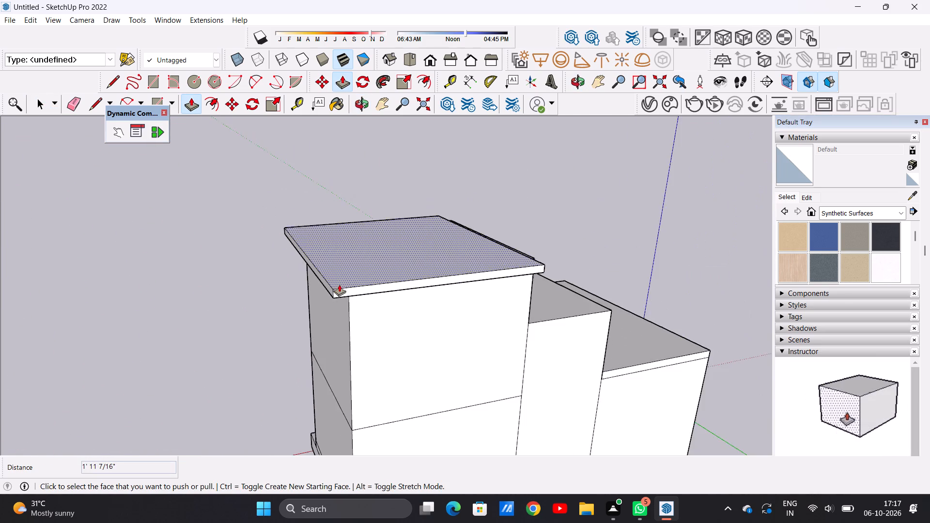
pyautogui.scroll(-14, 339, 284)
pyautogui.moveTo(461, 294); pyautogui.dragTo(160, 300, button='middle')
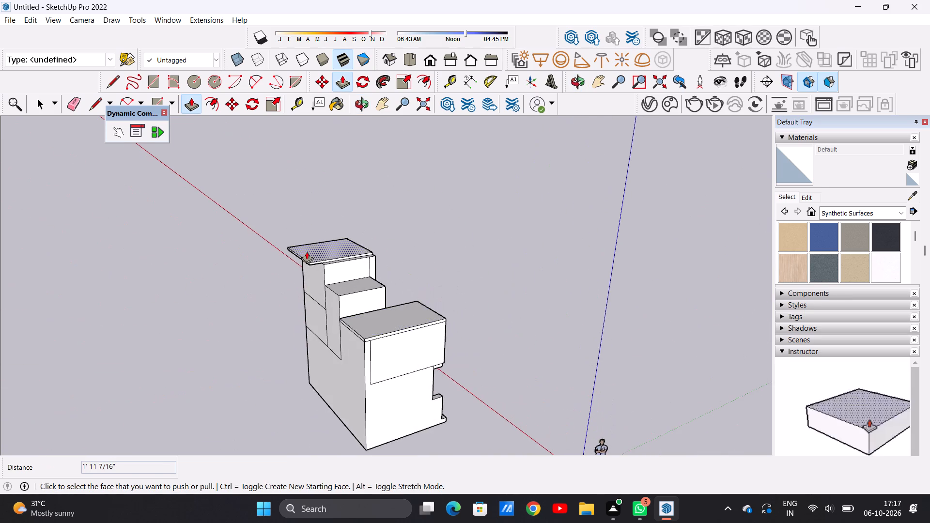
pyautogui.scroll(14, 307, 251)
pyautogui.click(304, 287)
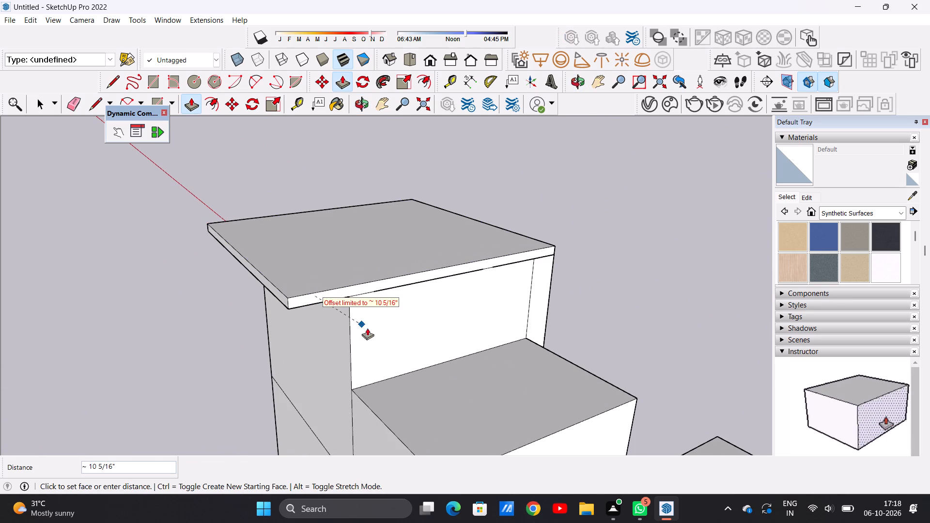
pyautogui.click(377, 333)
pyautogui.click(303, 296)
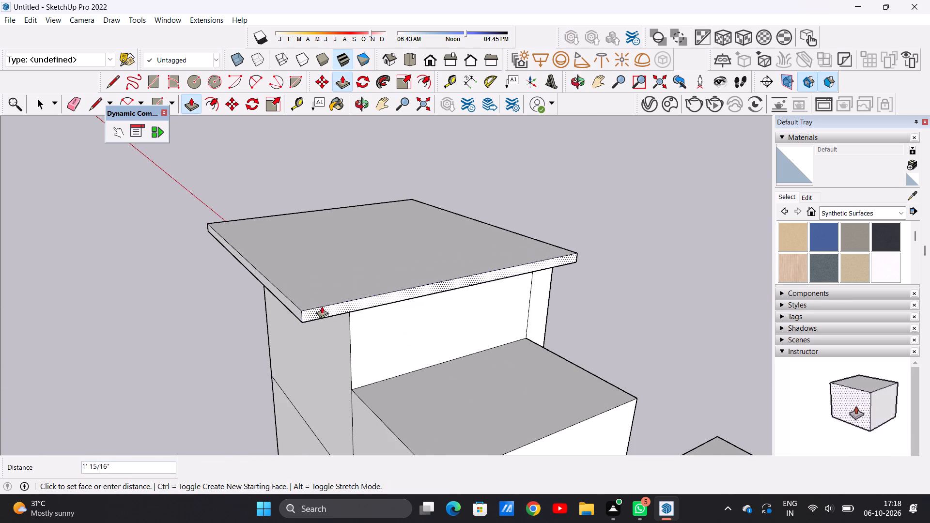
pyautogui.click(330, 310)
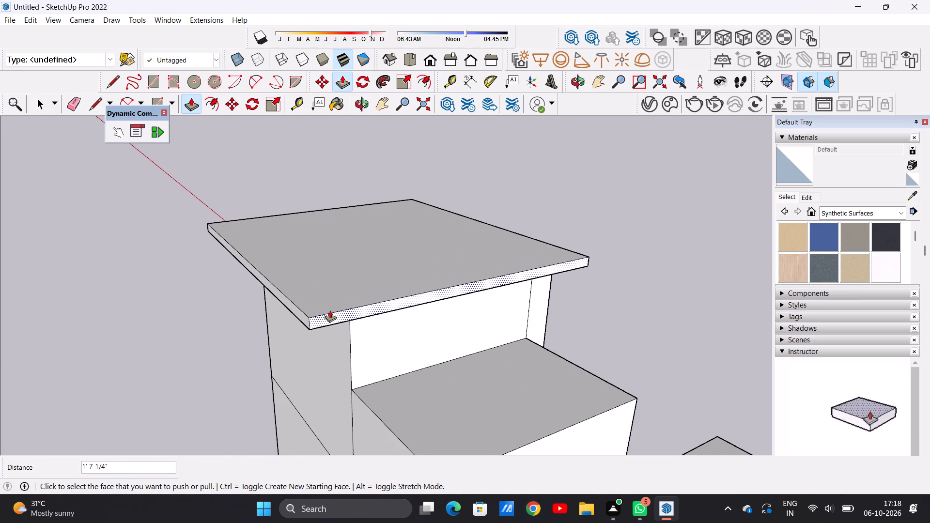
pyautogui.press('space')
# Erase the leftover dividing lines on the underside of the roof overhang facing the lower blocks.
pyautogui.scroll(-20, 317, 303)
pyautogui.scroll(-2, 317, 303)
pyautogui.moveTo(513, 301); pyautogui.dragTo(174, 302, button='middle')
pyautogui.moveTo(432, 320); pyautogui.dragTo(335, 240, button='middle')
pyautogui.scroll(8, 388, 264)
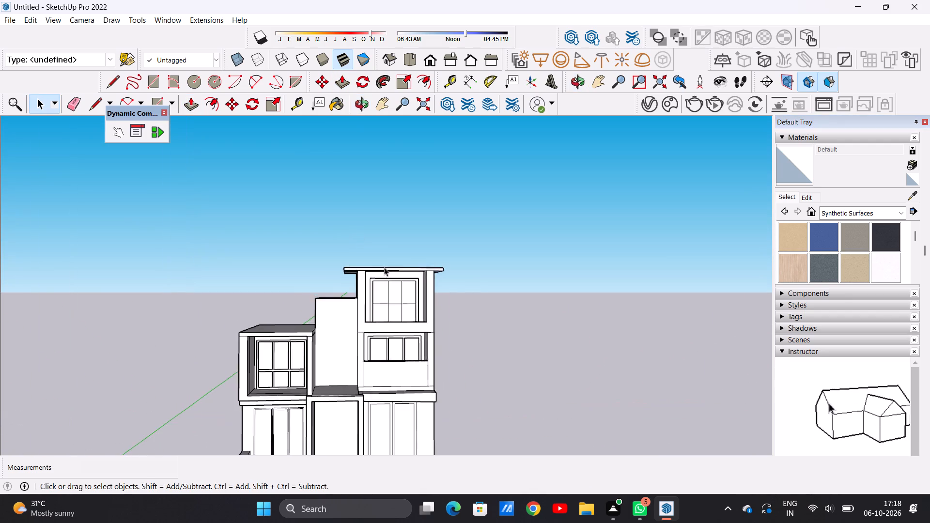
pyautogui.scroll(6, 384, 267)
pyautogui.moveTo(365, 301); pyautogui.dragTo(367, 272, button='middle')
pyautogui.moveTo(370, 264); pyautogui.dragTo(374, 246, button='middle')
pyautogui.scroll(5, 335, 278)
pyautogui.moveTo(367, 289); pyautogui.dragTo(402, 283, button='middle')
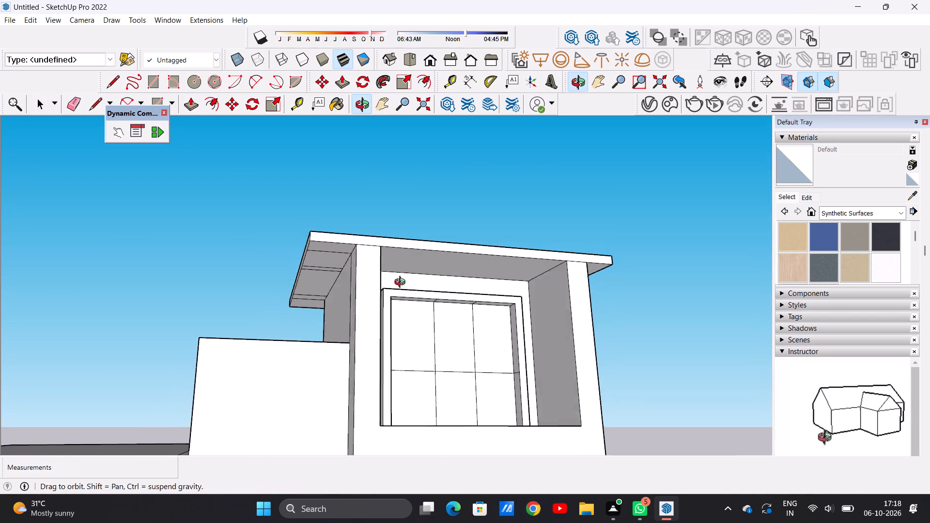
pyautogui.moveTo(402, 283); pyautogui.dragTo(408, 283, button='middle')
pyautogui.scroll(9, 333, 256)
pyautogui.press('e')
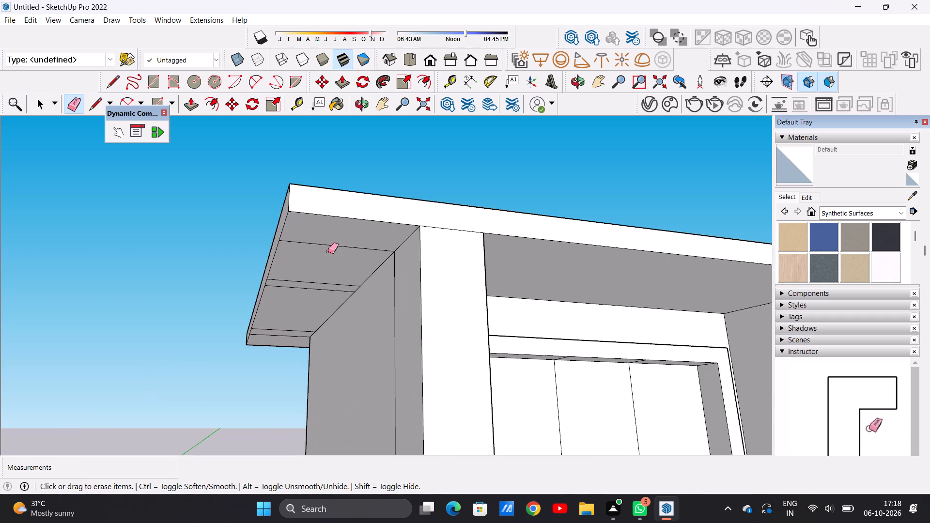
pyautogui.moveTo(330, 235); pyautogui.dragTo(317, 256)
pyautogui.moveTo(308, 271); pyautogui.dragTo(301, 289)
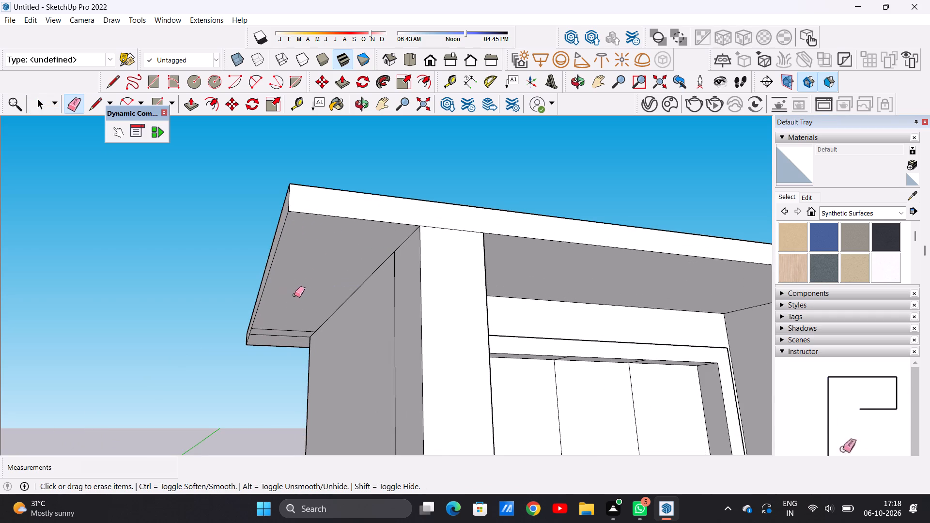
pyautogui.moveTo(279, 323); pyautogui.dragTo(274, 343)
# Erase the stray lines on the underside of the roof overhang along the tall block's outer side.
pyautogui.scroll(-16, 292, 320)
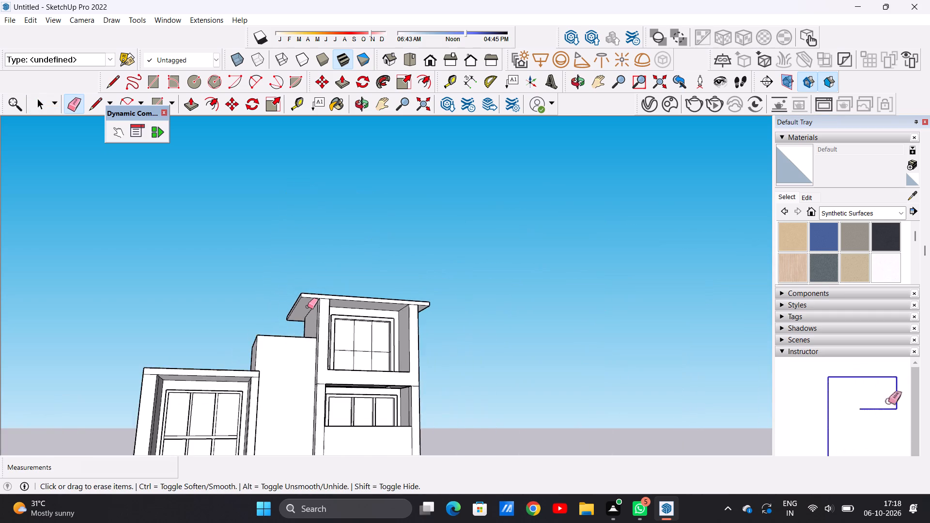
pyautogui.moveTo(308, 307); pyautogui.dragTo(538, 359, button='middle')
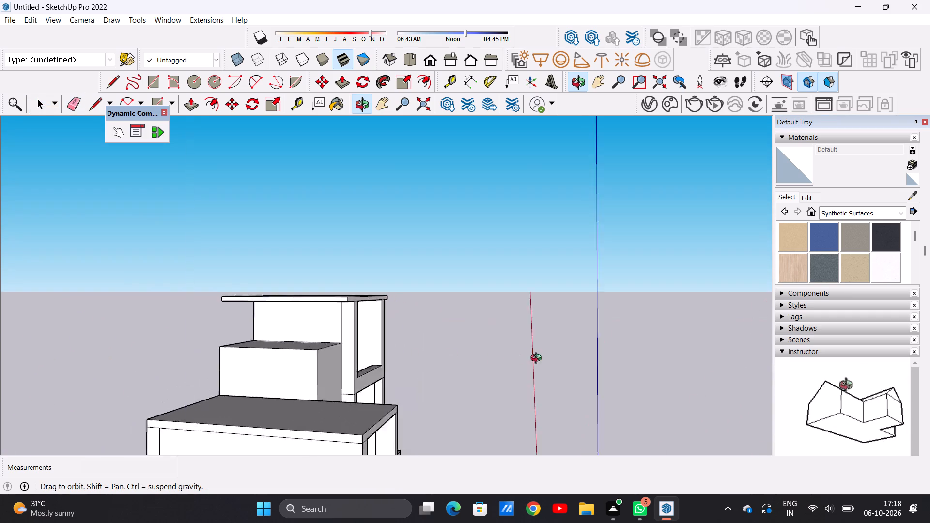
pyautogui.moveTo(538, 359); pyautogui.dragTo(312, 334, button='middle')
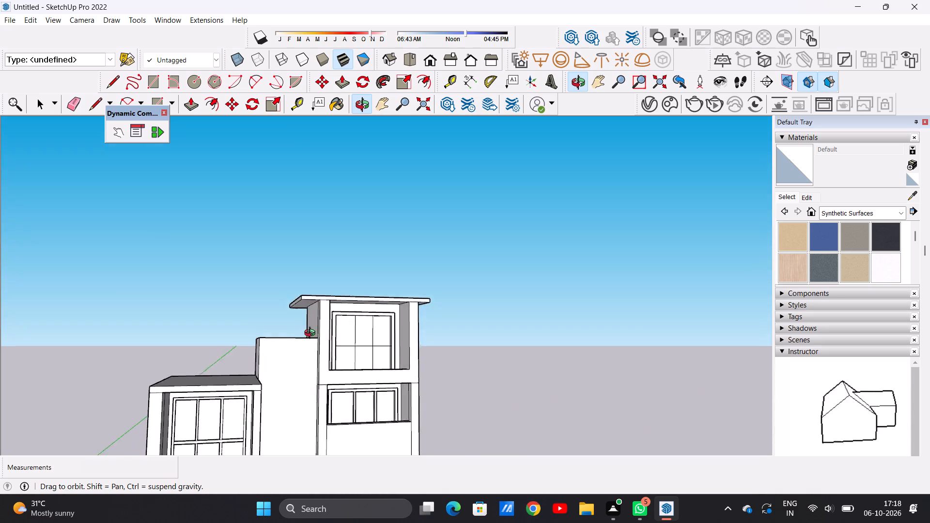
pyautogui.moveTo(312, 334); pyautogui.dragTo(183, 304, button='middle')
pyautogui.moveTo(511, 332); pyautogui.dragTo(448, 322, button='middle')
pyautogui.scroll(12, 434, 311)
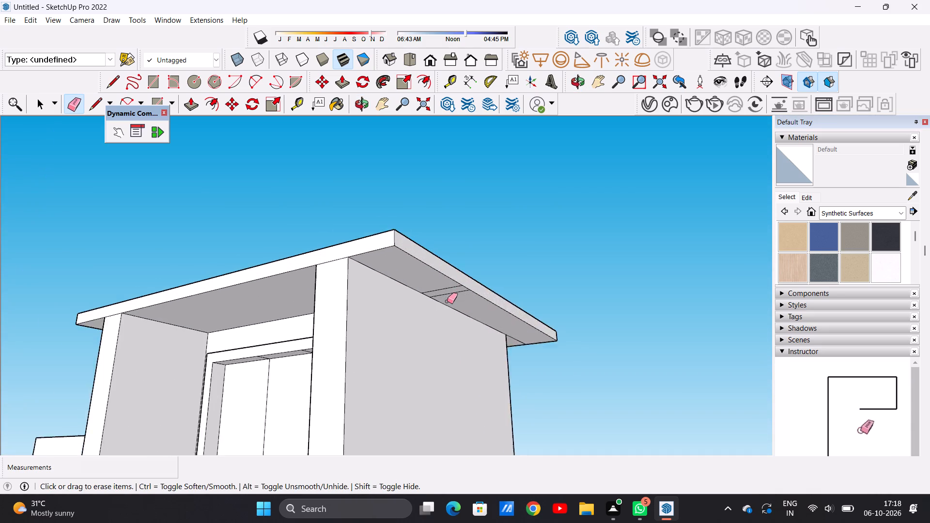
pyautogui.scroll(4, 447, 301)
pyautogui.moveTo(437, 277); pyautogui.dragTo(449, 289)
# Erase the remaining two lines on the overhang's underside at the tall block's rear corner.
pyautogui.scroll(-13, 449, 315)
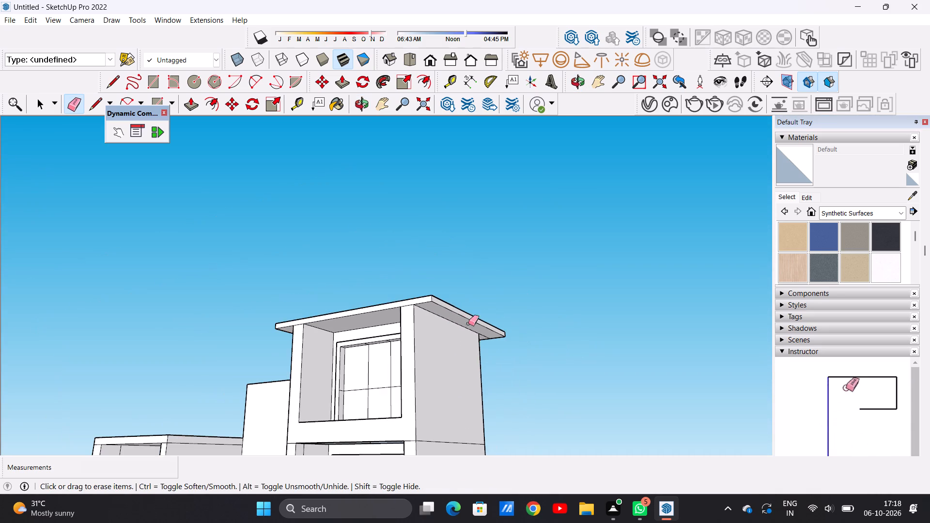
pyautogui.moveTo(580, 343); pyautogui.dragTo(319, 345, button='middle')
pyautogui.scroll(9, 491, 309)
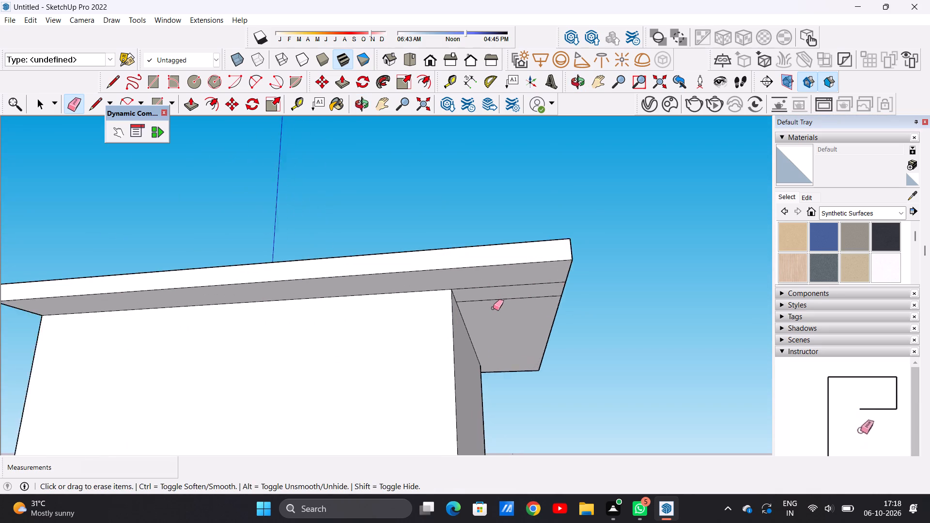
pyautogui.scroll(3, 493, 308)
pyautogui.moveTo(498, 265); pyautogui.dragTo(512, 308)
# Examine the overhanging roof slab from below, around the sides and from the front, and compare it with the whole facade.
pyautogui.scroll(-2, 456, 331)
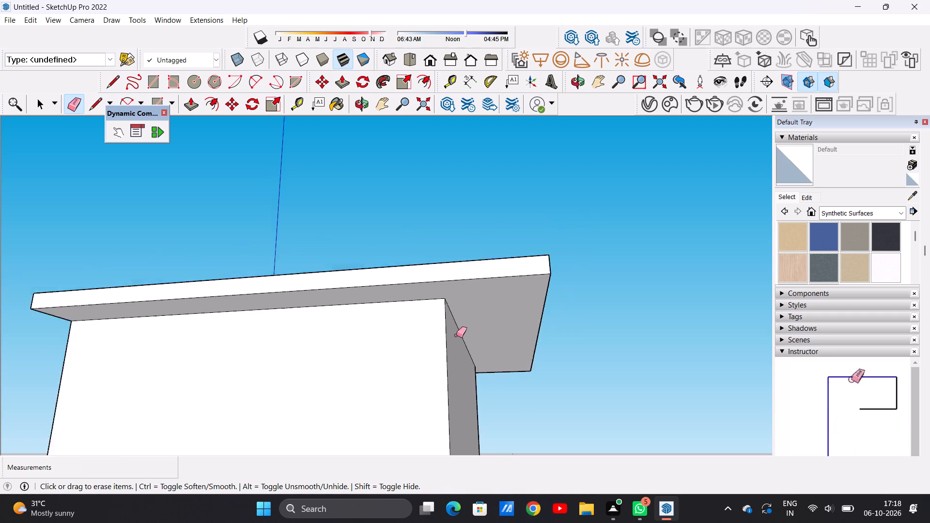
pyautogui.scroll(-14, 456, 335)
pyautogui.moveTo(612, 366); pyautogui.dragTo(271, 369, button='middle')
pyautogui.moveTo(589, 359); pyautogui.dragTo(351, 365, button='middle')
pyautogui.moveTo(576, 358); pyautogui.dragTo(374, 364, button='middle')
pyautogui.moveTo(604, 351); pyautogui.dragTo(368, 353, button='middle')
pyautogui.scroll(-6, 399, 336)
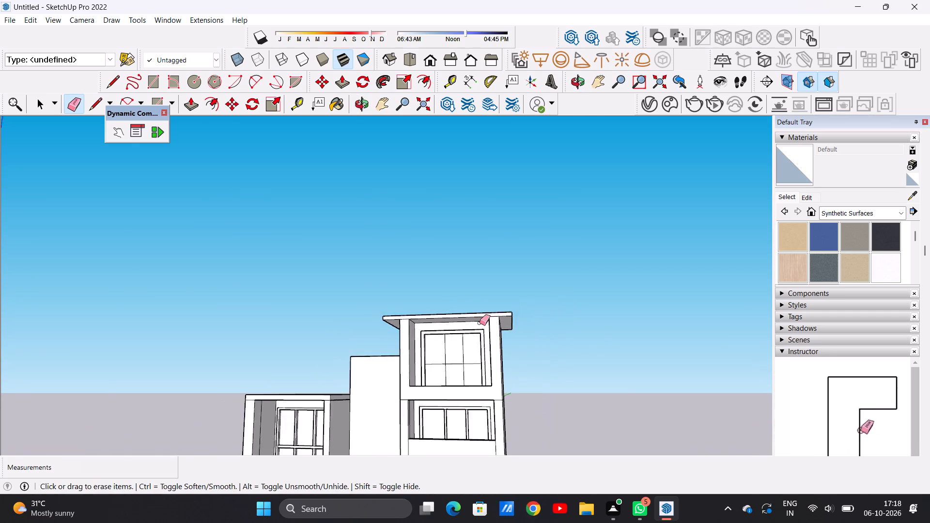
pyautogui.scroll(-8, 480, 323)
pyautogui.moveTo(458, 357); pyautogui.dragTo(462, 383, button='middle')
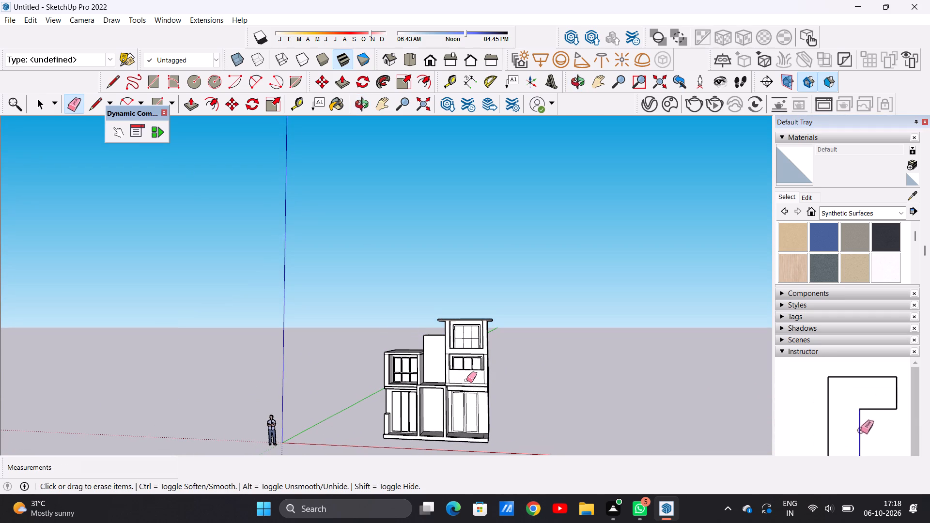
pyautogui.scroll(19, 459, 315)
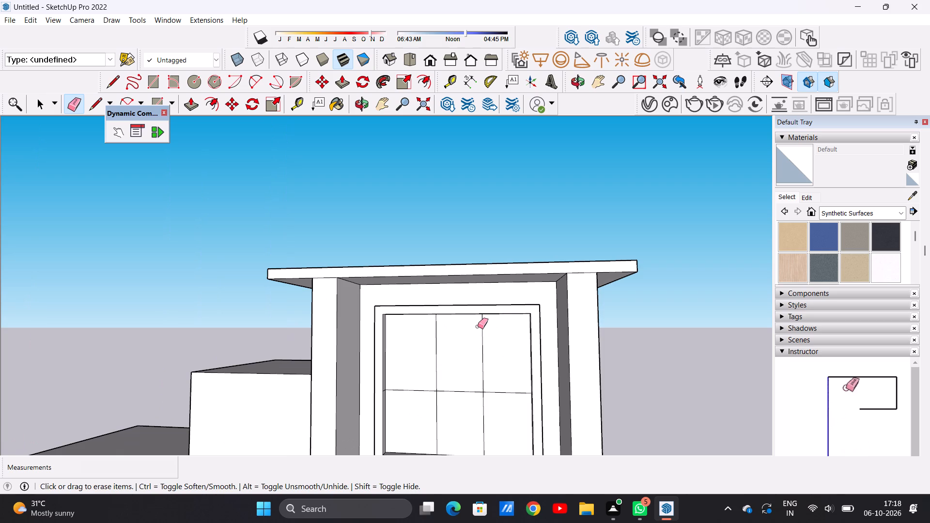
pyautogui.scroll(-5, 478, 326)
pyautogui.moveTo(478, 326); pyautogui.dragTo(479, 375, button='middle')
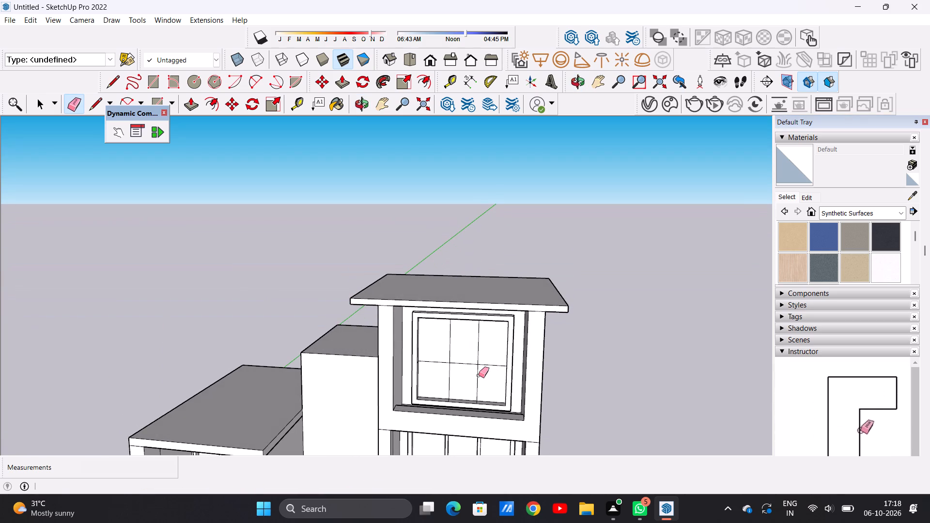
pyautogui.press('space')
pyautogui.scroll(-4, 485, 348)
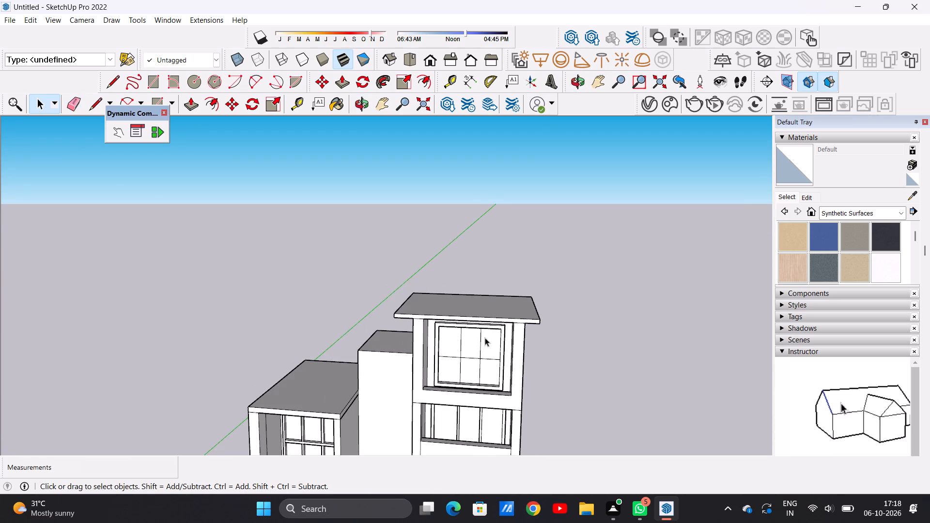
pyautogui.scroll(-9, 485, 338)
pyautogui.moveTo(491, 372); pyautogui.dragTo(504, 338, button='middle')
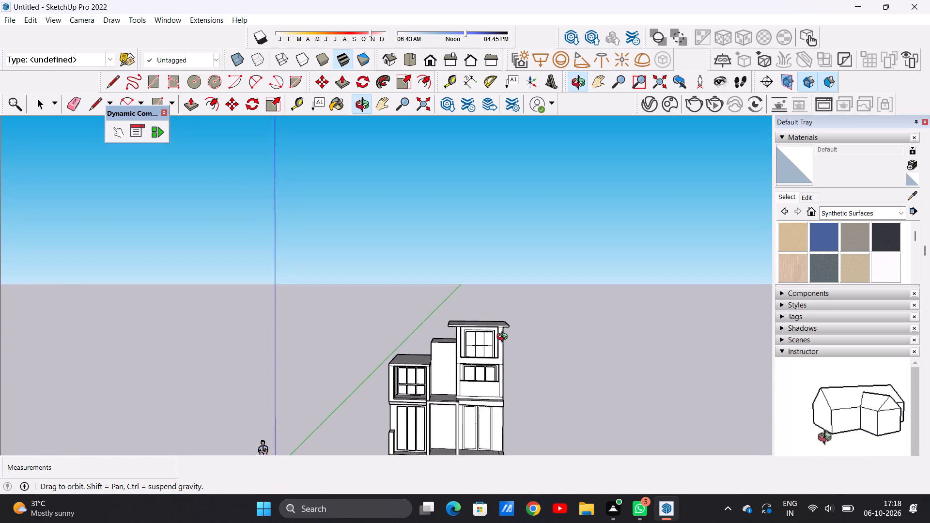
pyautogui.moveTo(504, 338); pyautogui.dragTo(504, 333, button='middle')
pyautogui.scroll(17, 489, 324)
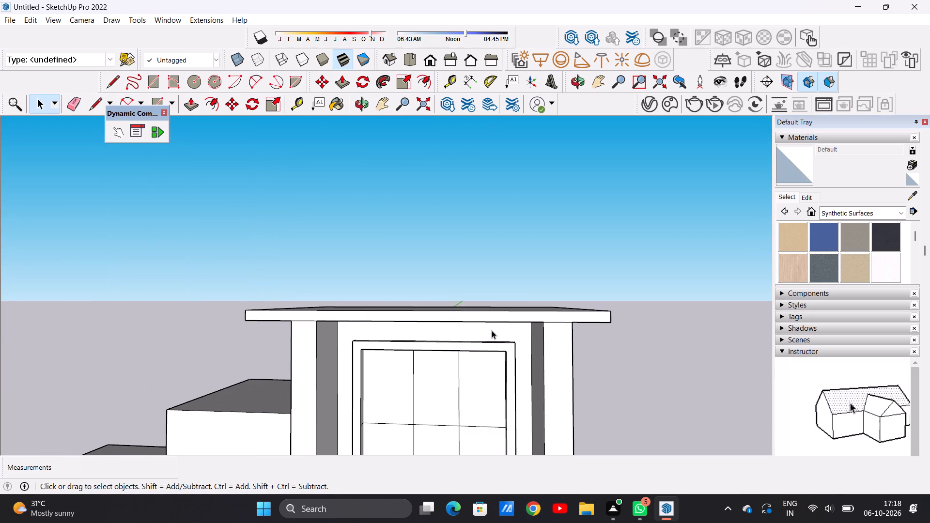
pyautogui.moveTo(455, 360); pyautogui.dragTo(460, 363, button='middle')
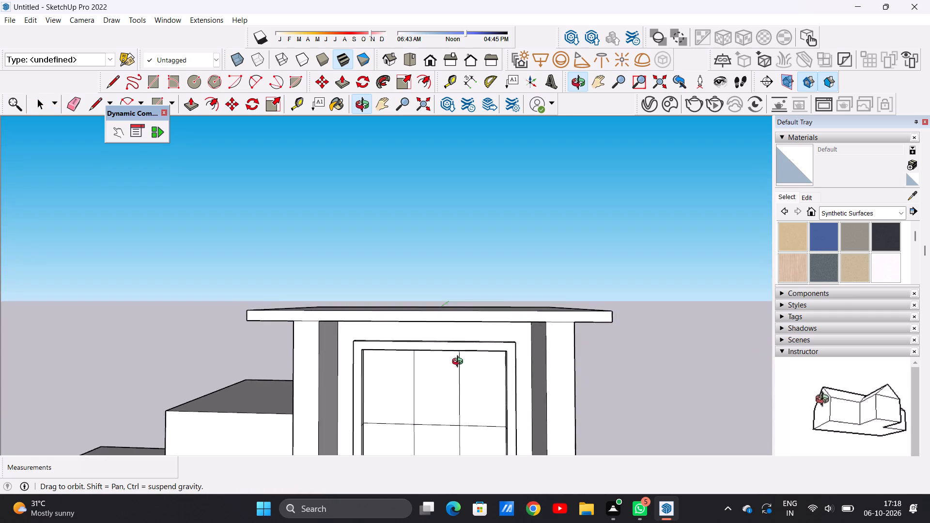
pyautogui.moveTo(460, 363); pyautogui.dragTo(459, 364, button='middle')
pyautogui.scroll(-18, 456, 354)
pyautogui.scroll(5, 460, 355)
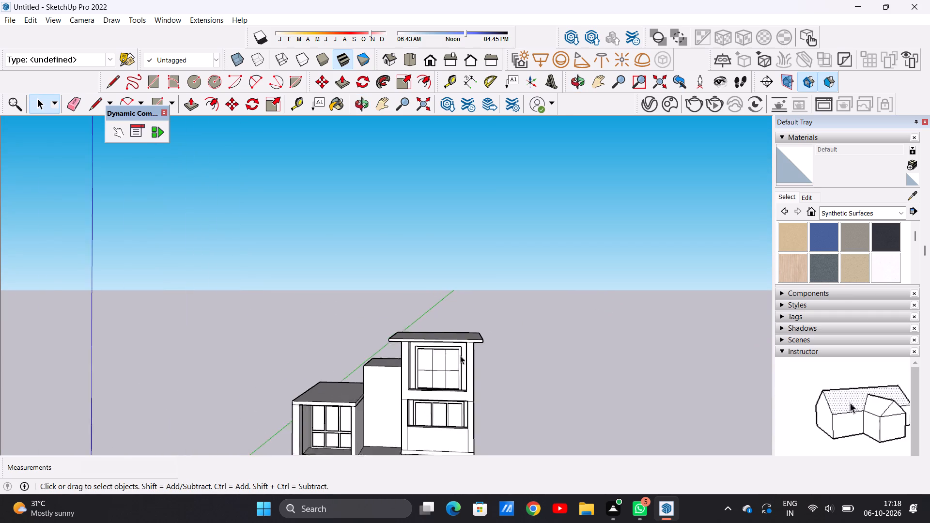
pyautogui.scroll(5, 460, 355)
pyautogui.scroll(-15, 419, 348)
pyautogui.scroll(7, 441, 365)
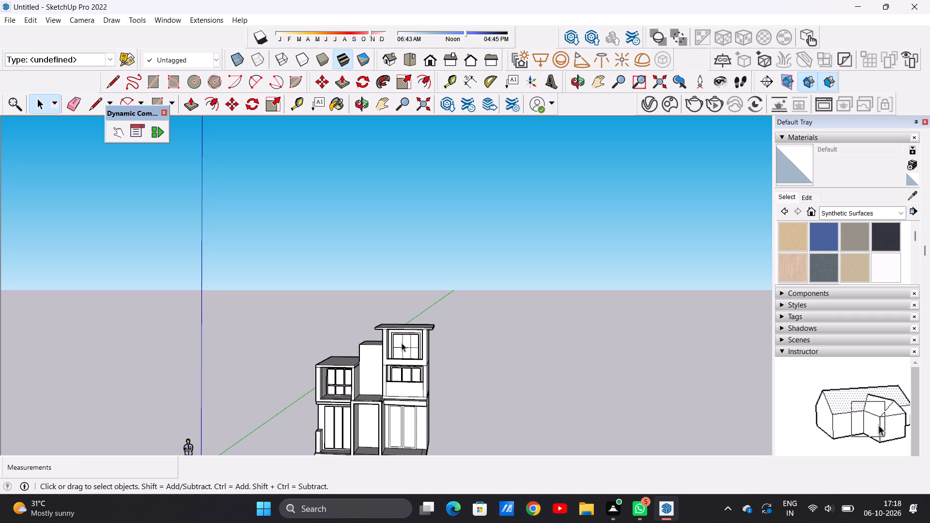
pyautogui.scroll(12, 397, 327)
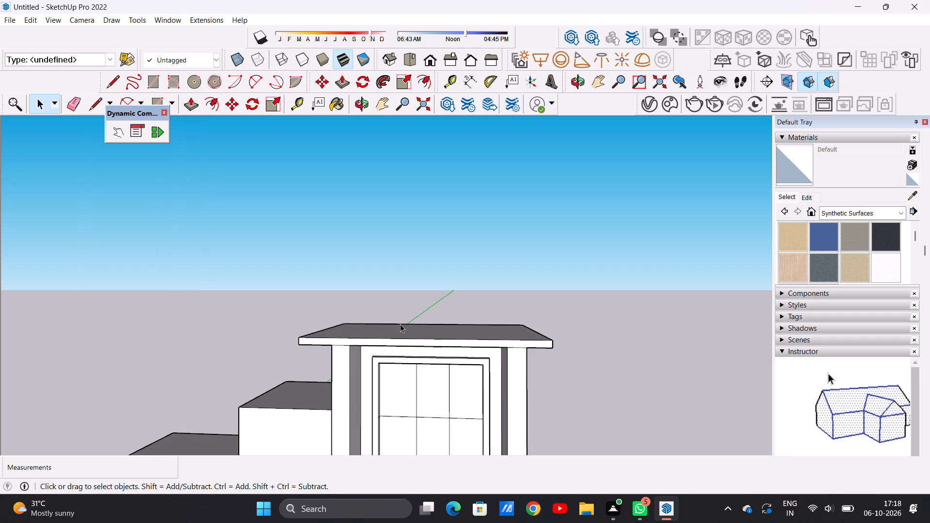
# Undo the overhang edits on the tall block's roof slab, back to before its sides were pulled outward.
pyautogui.hotkey('ctrl', 'z')
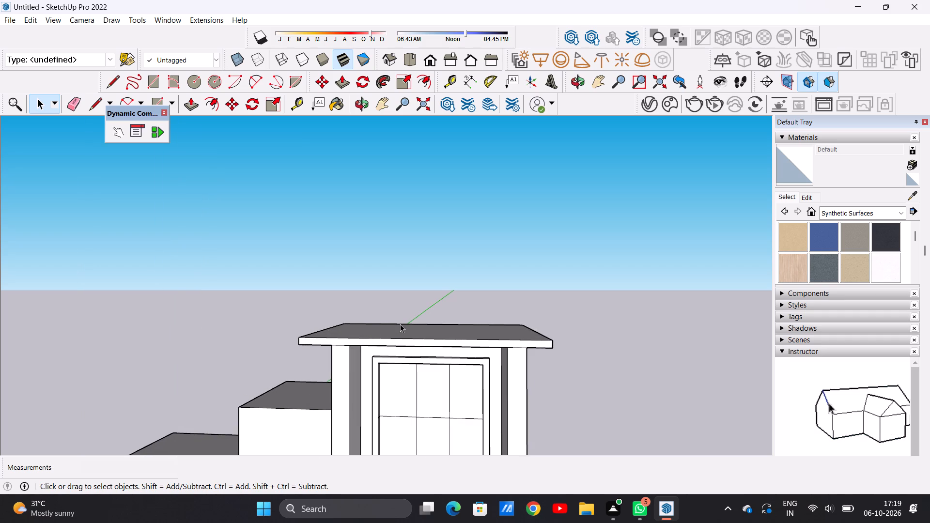
pyautogui.hotkey('ctrl', 'z')
pyautogui.hotkey('ctrl', 'z')
pyautogui.hotkey('ctrl', 'z')
pyautogui.hotkey('ctrl', 'z')
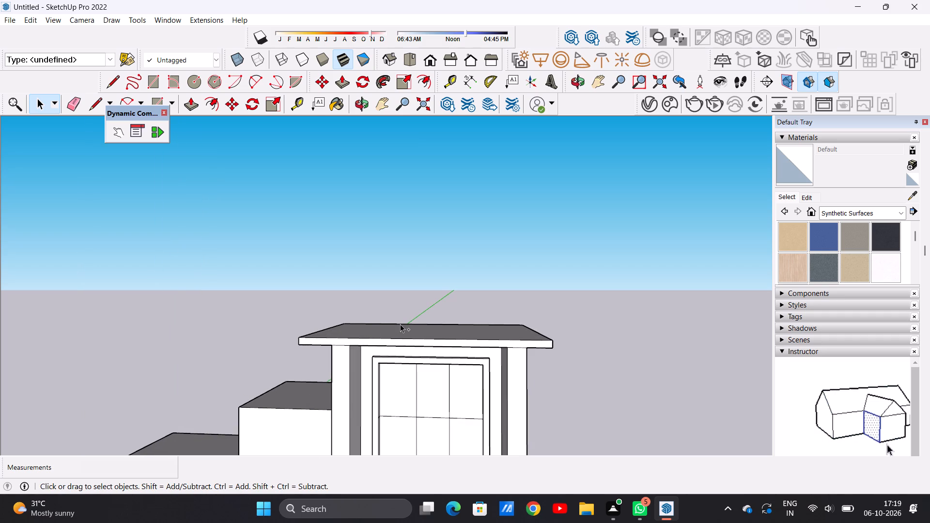
pyautogui.hotkey('ctrl', 'space')
pyautogui.hotkey('ctrl', 'z')
pyautogui.hotkey('ctrl', 'z')
pyautogui.hotkey('ctrl', 'z')
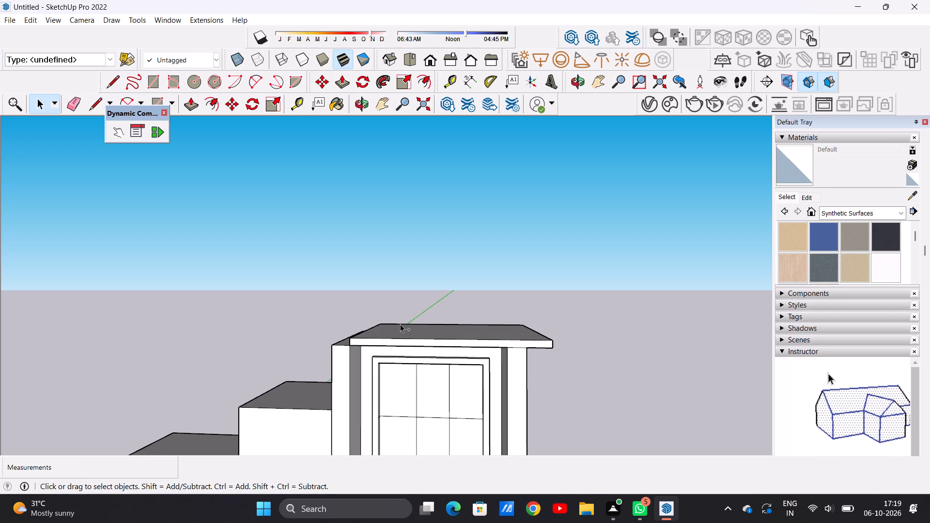
pyautogui.press('z')
pyautogui.hotkey('ctrl', 'z')
pyautogui.hotkey('ctrl', 'z')
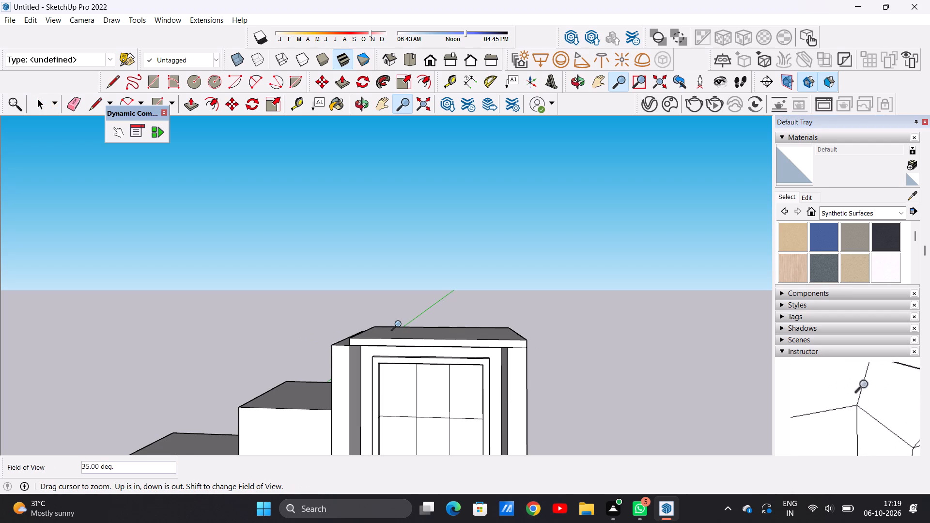
# Push/Pull the roof slab's side facing the lower blocks outward about 10 5/16", flush with the tall block's wall.
pyautogui.scroll(-6, 400, 324)
pyautogui.moveTo(393, 335); pyautogui.dragTo(565, 394, button='middle')
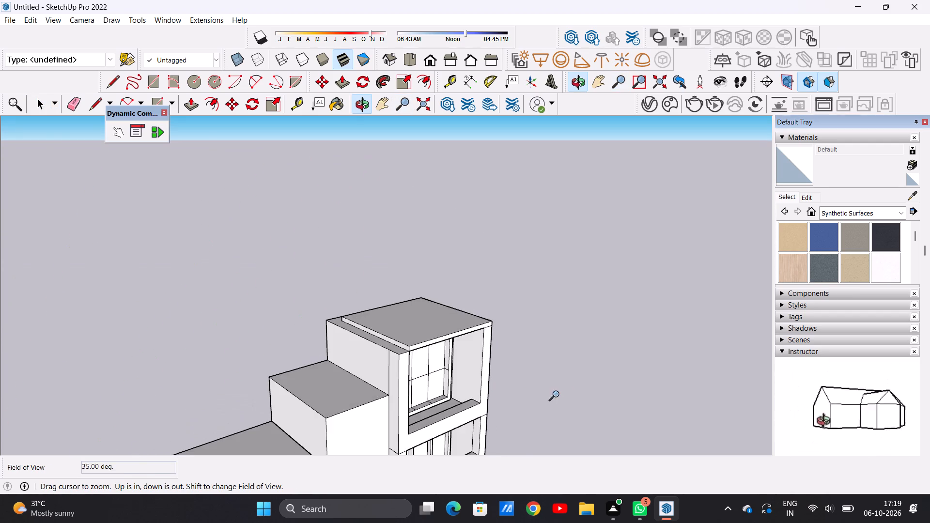
pyautogui.scroll(13, 415, 352)
pyautogui.press('p')
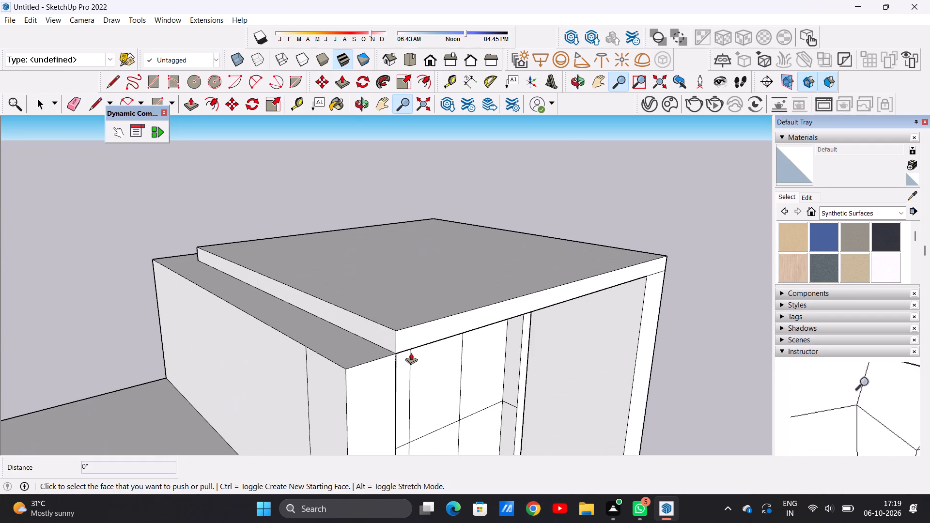
pyautogui.click(378, 331)
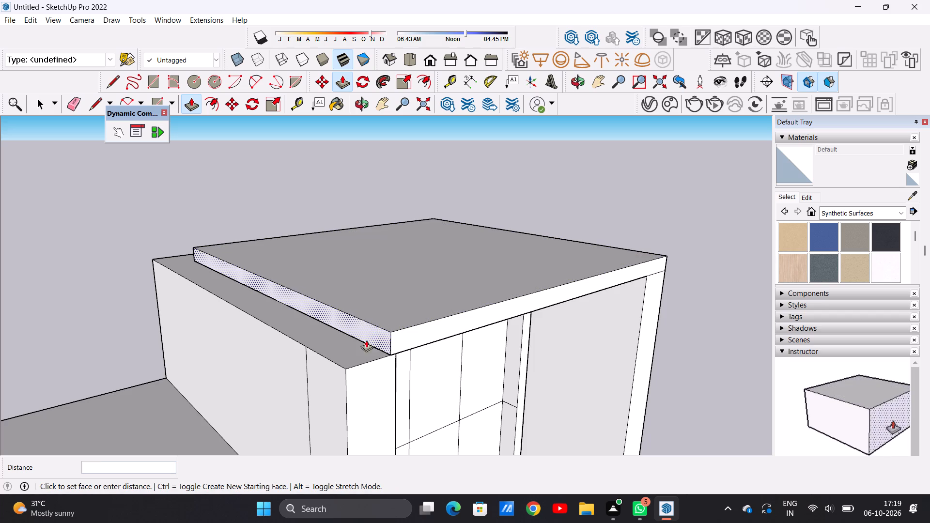
pyautogui.click(347, 369)
pyautogui.scroll(-11, 329, 314)
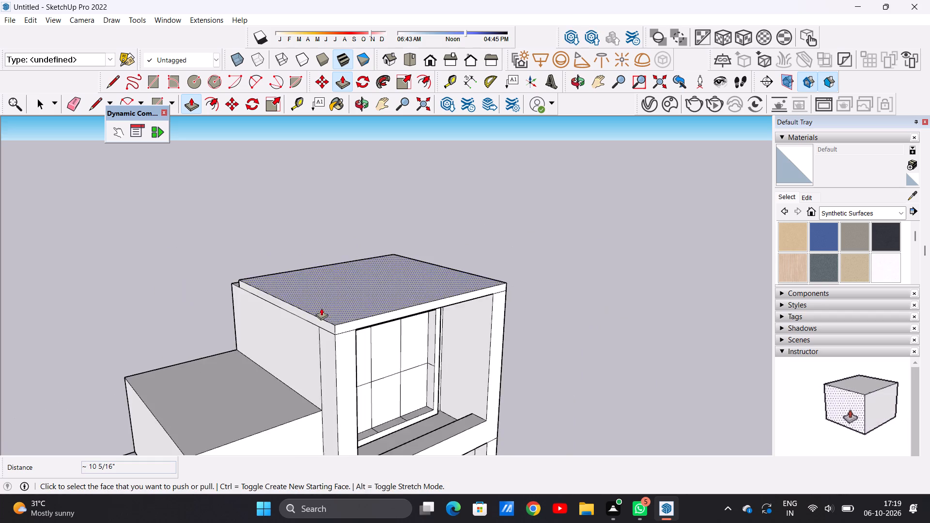
# Push/Pull the roof slab's rear edge outward about 10 5/16", flush with the tall block's rear wall.
pyautogui.scroll(-5, 321, 308)
pyautogui.moveTo(538, 285); pyautogui.dragTo(238, 326, button='middle')
pyautogui.moveTo(565, 249); pyautogui.dragTo(318, 282, button='middle')
pyautogui.scroll(4, 343, 281)
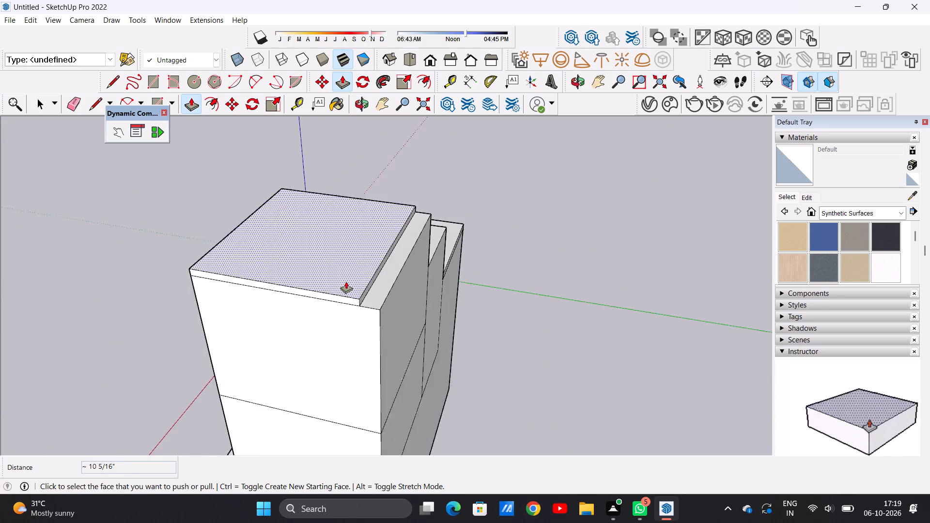
pyautogui.scroll(12, 346, 281)
pyautogui.scroll(-1, 350, 295)
pyautogui.scroll(1, 346, 289)
pyautogui.click(327, 277)
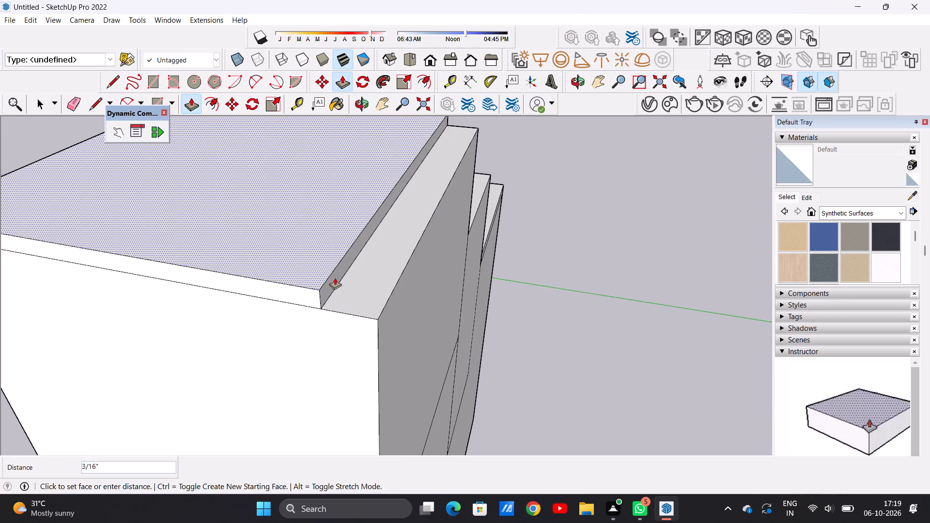
pyautogui.press('space')
pyautogui.press('p')
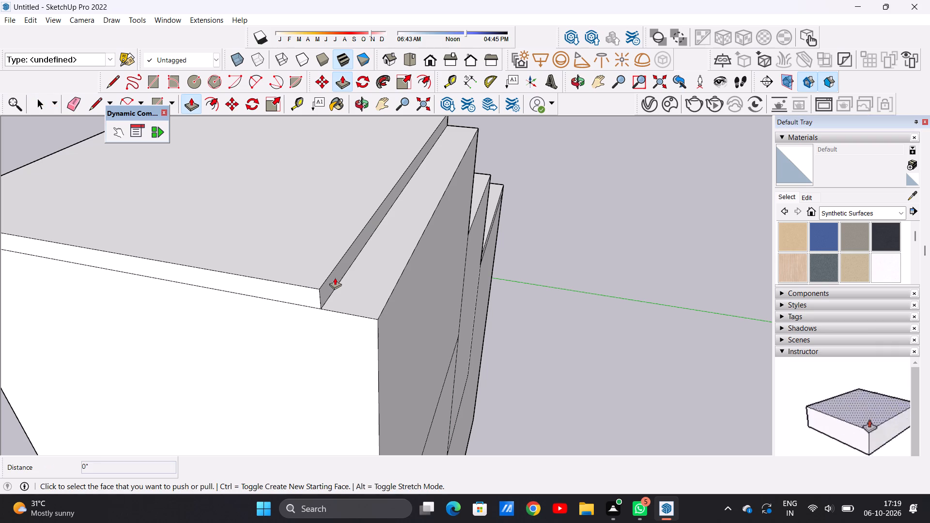
pyautogui.click(329, 284)
pyautogui.click(376, 316)
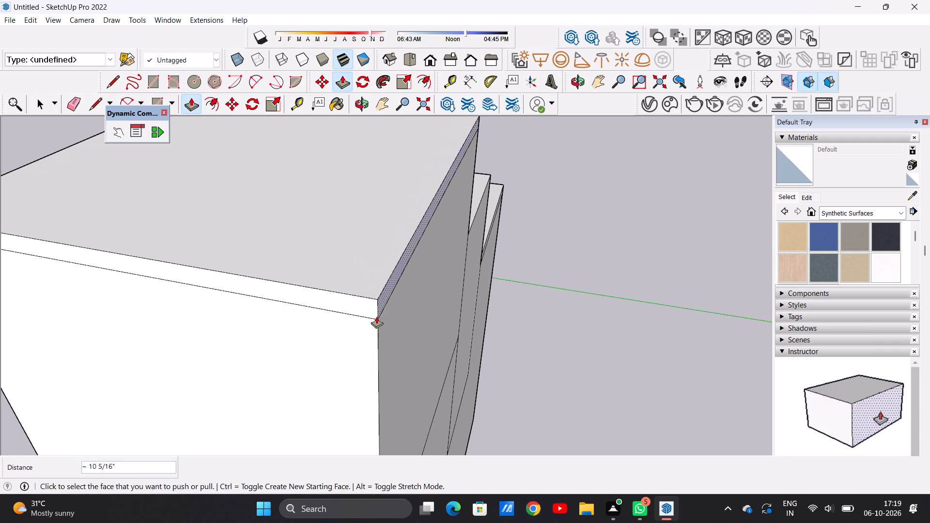
pyautogui.press('space')
# Offset the tall block's roof outline inward about 1' 2 5/16" on the top face.
pyautogui.scroll(-20, 395, 320)
pyautogui.scroll(-4, 395, 320)
pyautogui.moveTo(271, 317); pyautogui.dragTo(380, 325, button='middle')
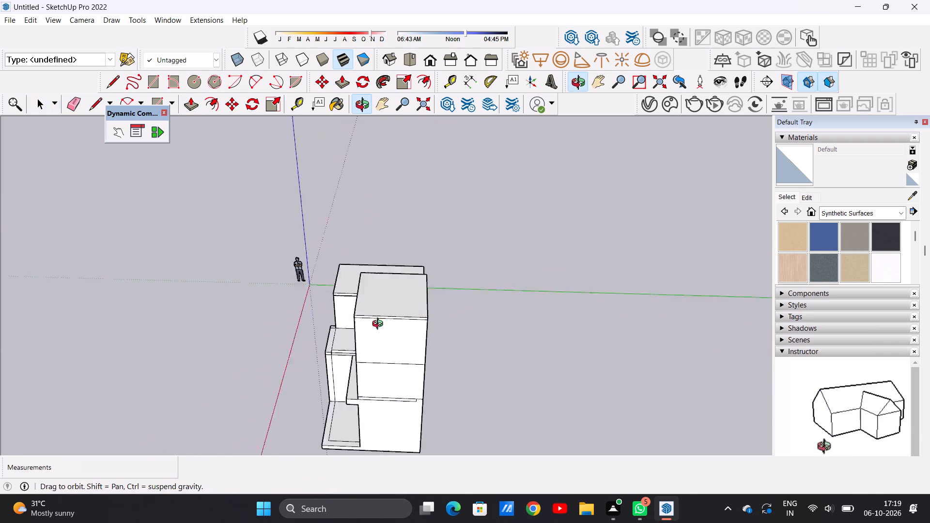
pyautogui.moveTo(380, 325); pyautogui.dragTo(630, 267, button='middle')
pyautogui.moveTo(464, 308); pyautogui.dragTo(492, 256, button='middle')
pyautogui.scroll(6, 454, 220)
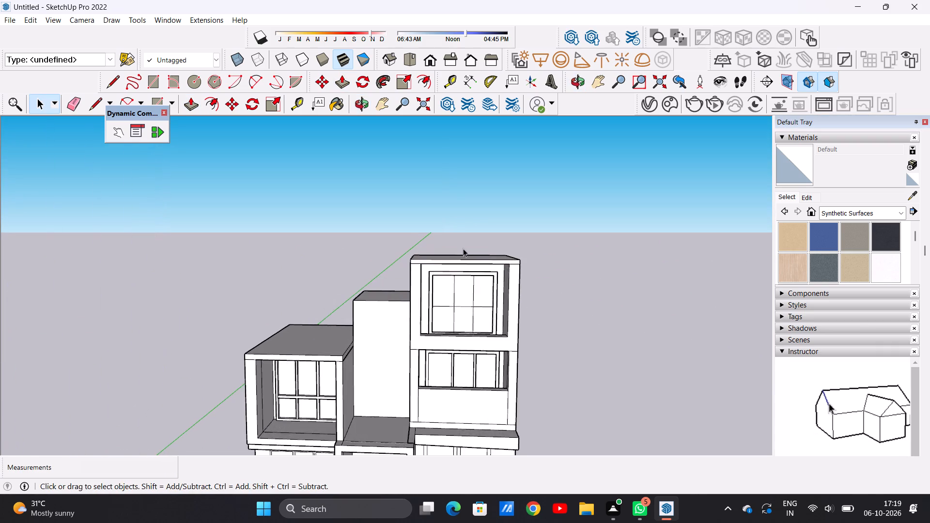
pyautogui.scroll(5, 463, 248)
pyautogui.moveTo(463, 249); pyautogui.dragTo(465, 399, button='middle')
pyautogui.moveTo(455, 264); pyautogui.dragTo(463, 332, button='middle')
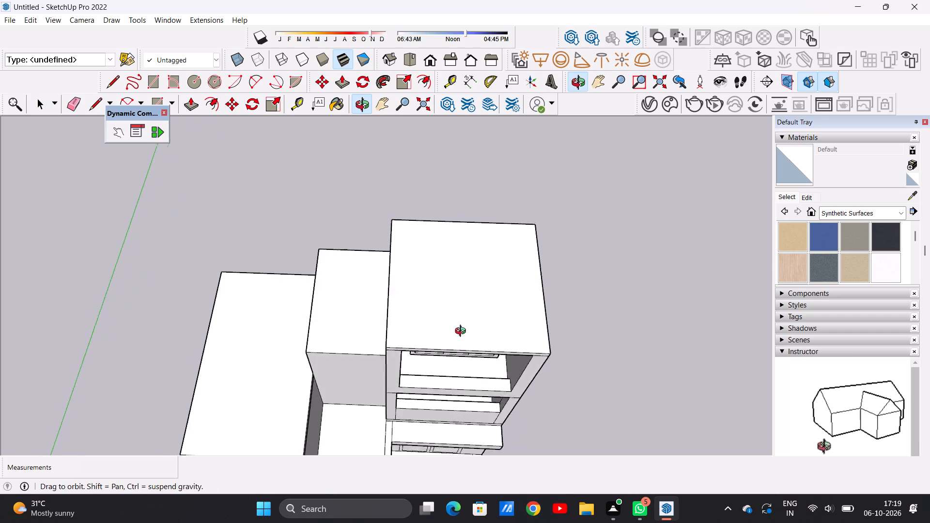
pyautogui.moveTo(463, 332); pyautogui.dragTo(463, 341, button='middle')
pyautogui.scroll(5, 515, 300)
pyautogui.write('of')
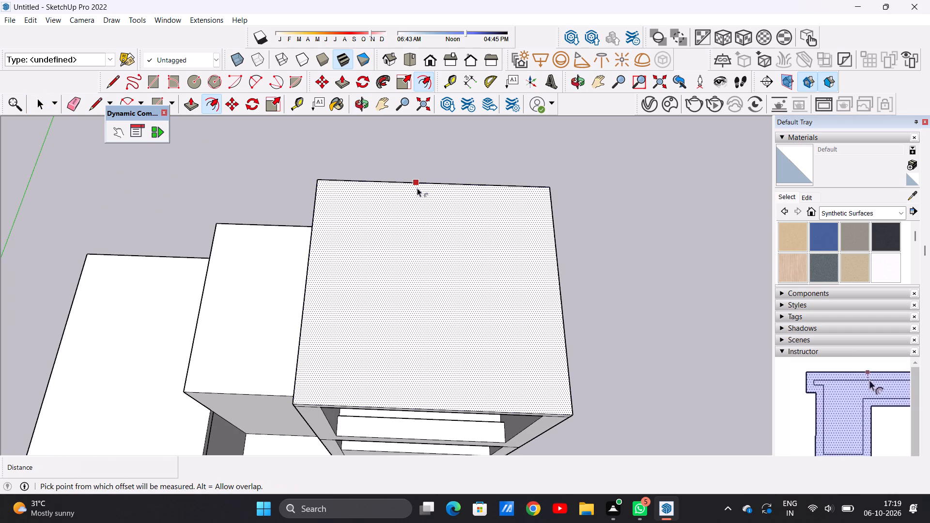
pyautogui.click(417, 188)
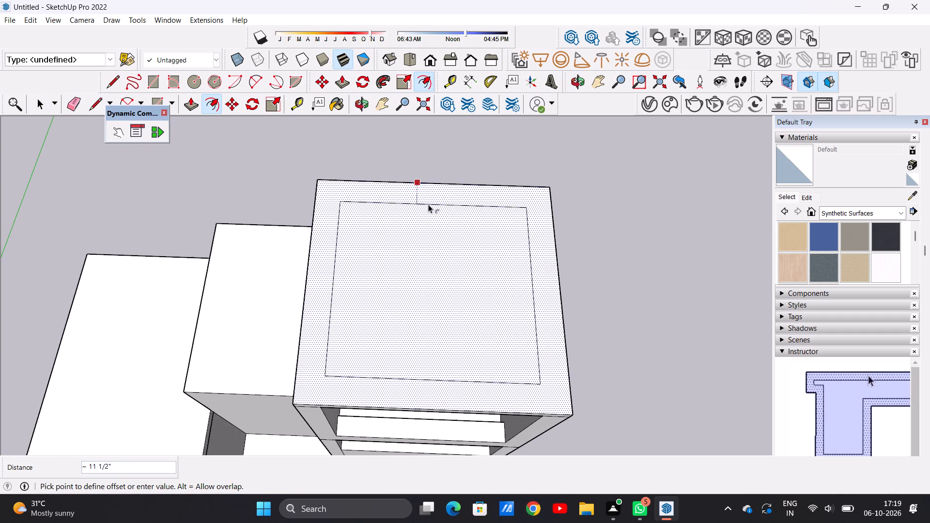
pyautogui.click(432, 210)
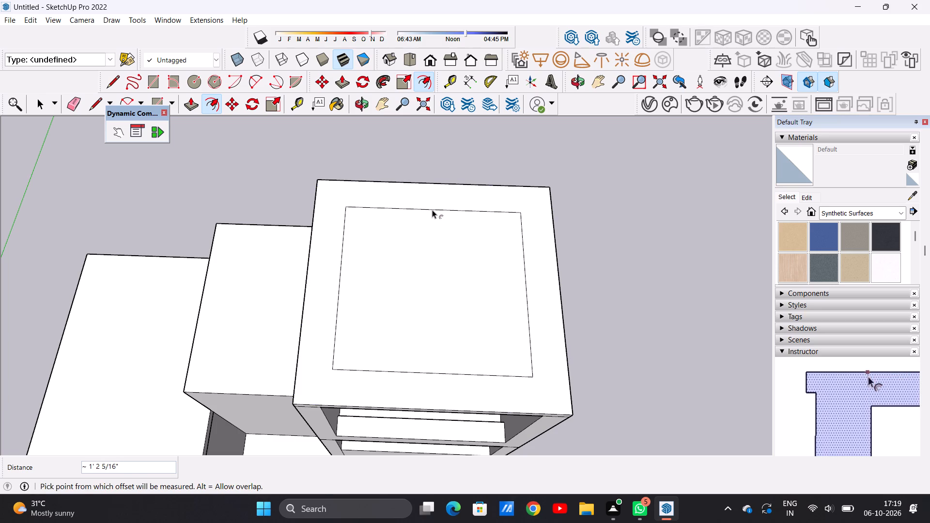
pyautogui.press('space')
# Push/Pull the underside of the roof slab above the upper window recess downward about 5".
pyautogui.scroll(-9, 401, 294)
pyautogui.moveTo(428, 352); pyautogui.dragTo(431, 174, button='middle')
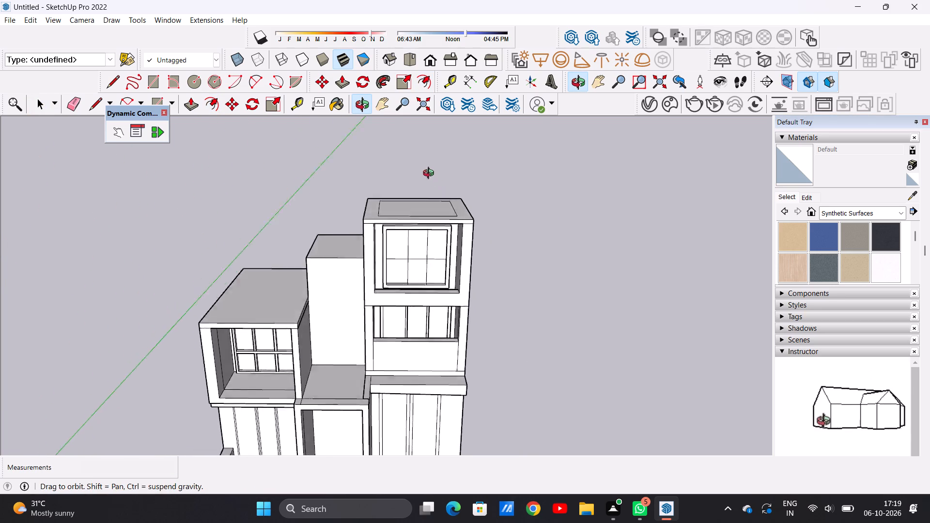
pyautogui.moveTo(431, 174); pyautogui.dragTo(310, 160, button='middle')
pyautogui.scroll(6, 386, 204)
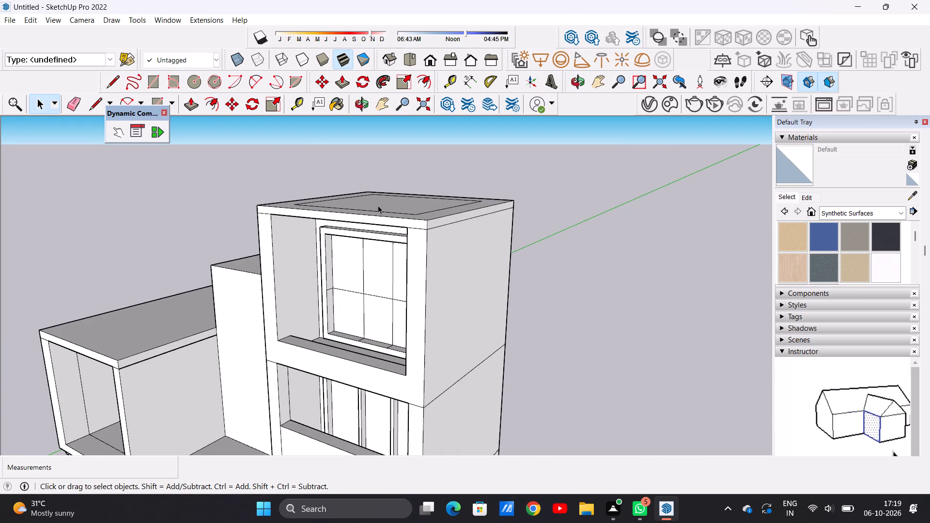
pyautogui.moveTo(347, 252); pyautogui.dragTo(393, 211, button='middle')
pyautogui.scroll(6, 401, 199)
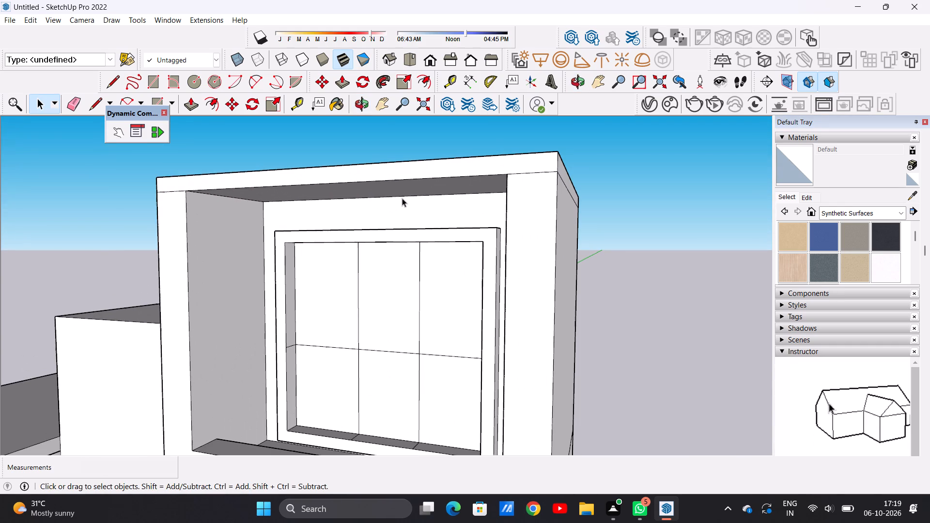
pyautogui.scroll(2, 403, 196)
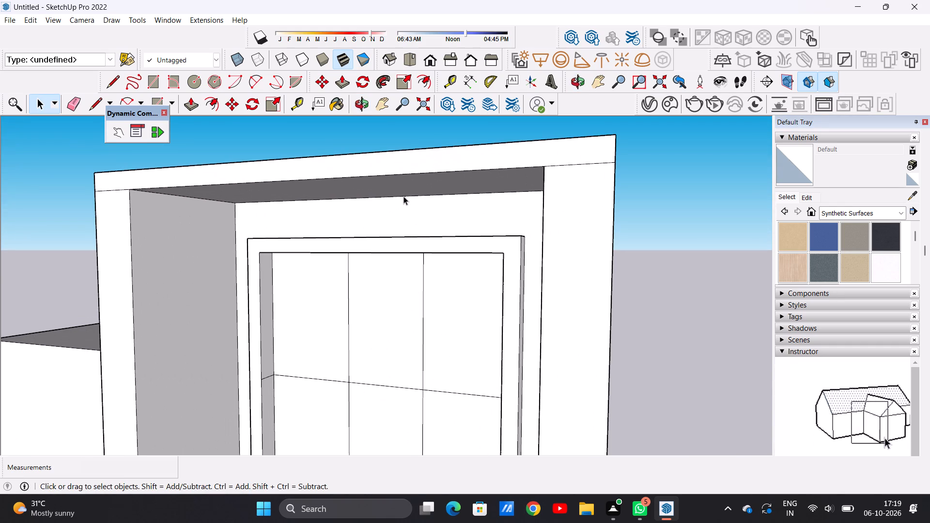
pyautogui.press('p')
pyautogui.click(378, 184)
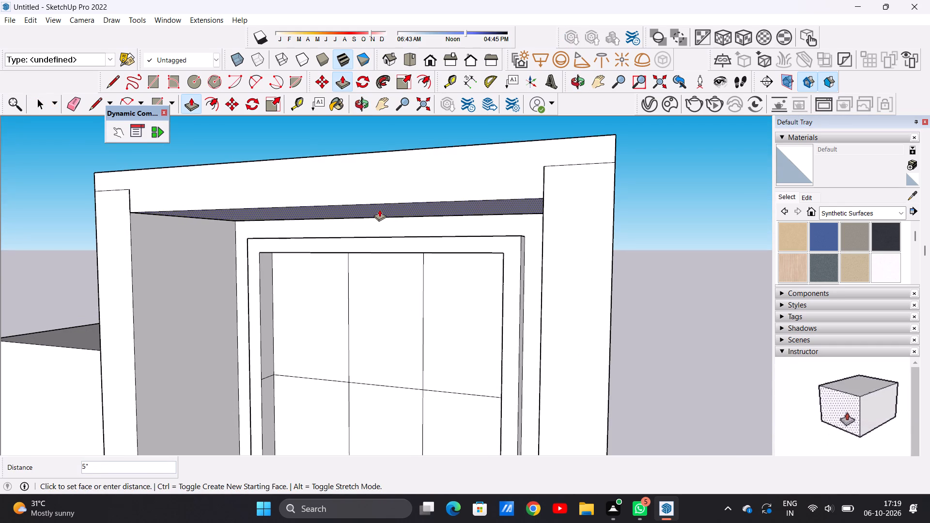
pyautogui.click(379, 209)
pyautogui.press('space')
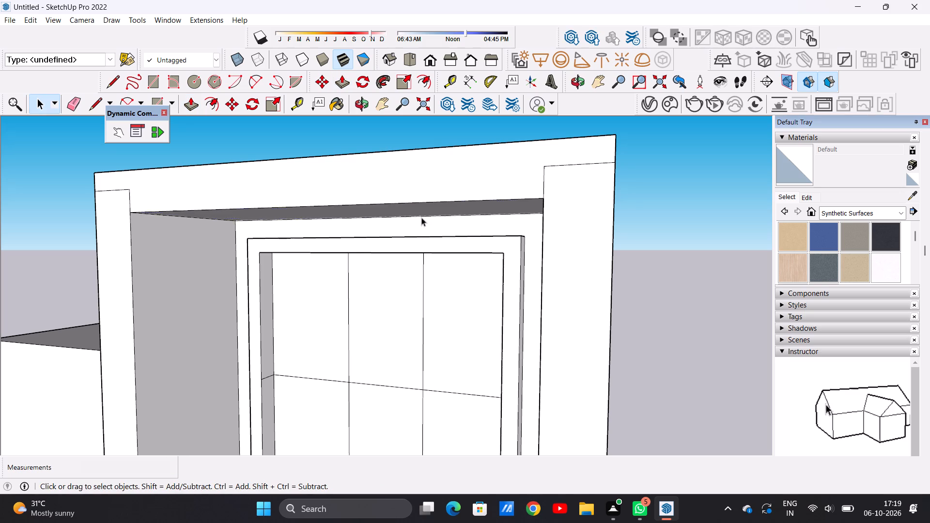
# Erase the leftover horizontal and vertical lines at both upper corners of the tall block's front frame.
pyautogui.scroll(-11, 424, 222)
pyautogui.moveTo(381, 228); pyautogui.dragTo(416, 274, button='middle')
pyautogui.scroll(13, 345, 243)
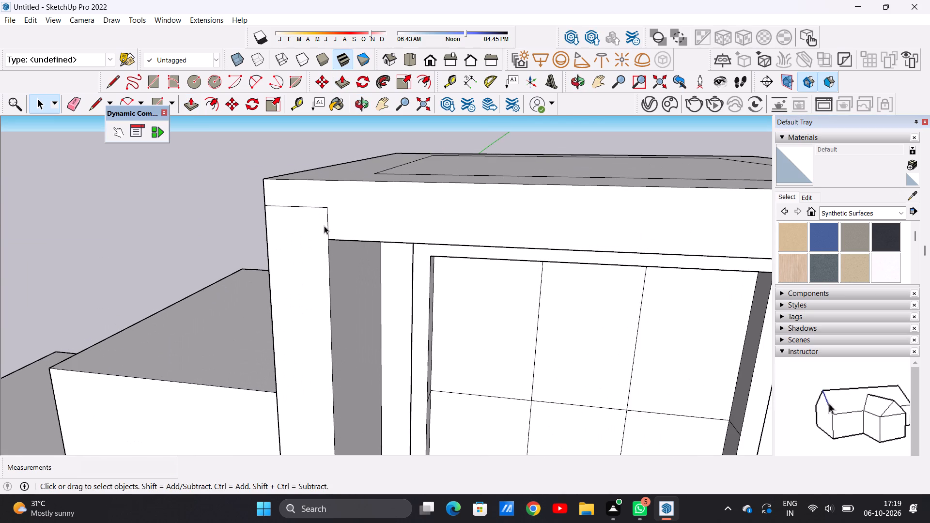
pyautogui.press('e')
pyautogui.scroll(3, 312, 213)
pyautogui.moveTo(311, 206); pyautogui.dragTo(311, 217)
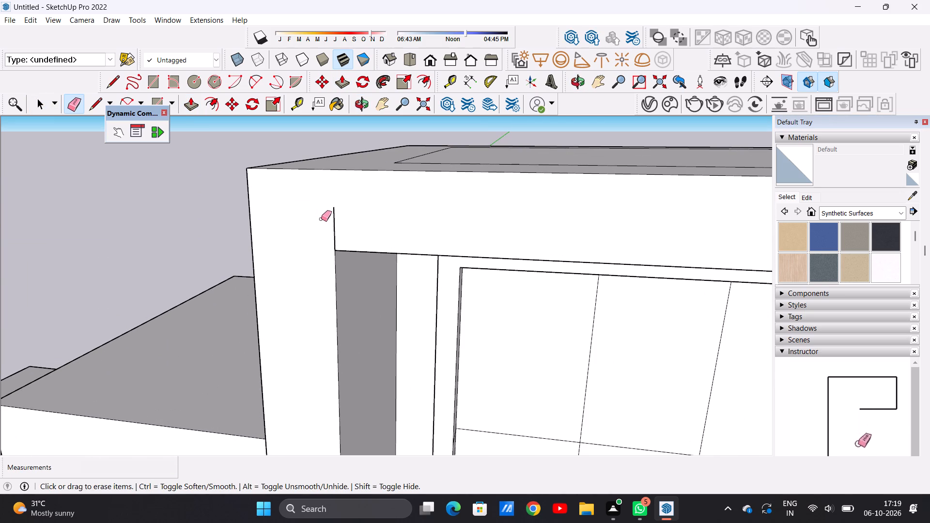
pyautogui.moveTo(323, 219); pyautogui.dragTo(336, 217)
pyautogui.scroll(-4, 340, 217)
pyautogui.moveTo(384, 298); pyautogui.dragTo(375, 277, button='middle')
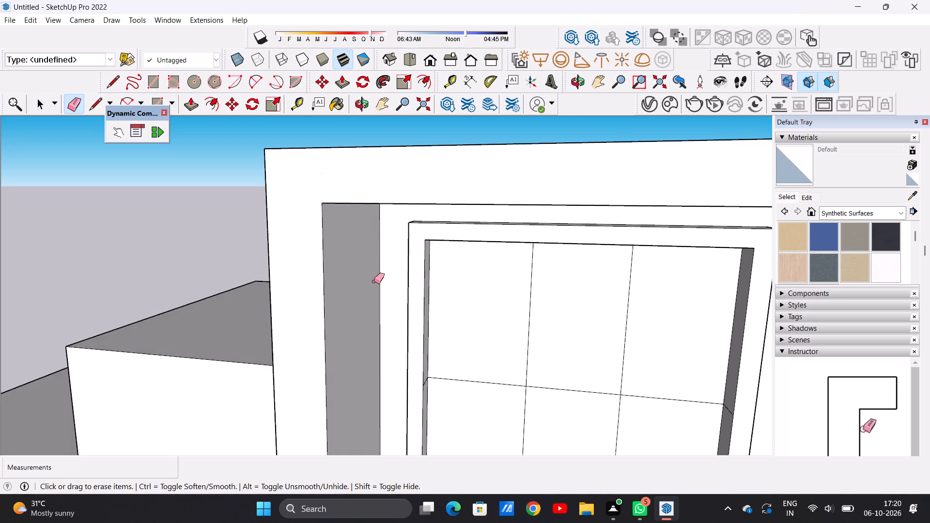
pyautogui.scroll(-11, 374, 281)
pyautogui.scroll(11, 571, 229)
pyautogui.moveTo(494, 276); pyautogui.dragTo(491, 301)
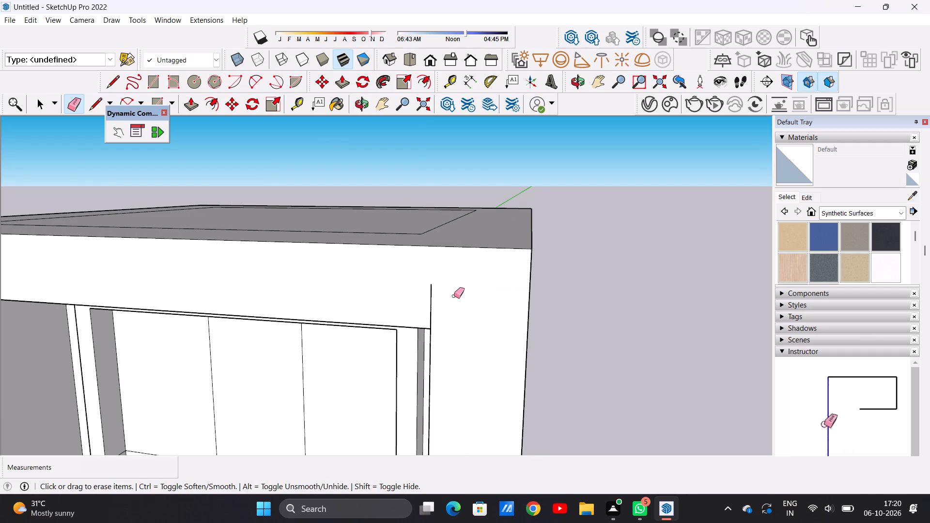
pyautogui.moveTo(424, 296); pyautogui.dragTo(440, 298)
pyautogui.press('space')
# Push/Pull the inset rectangle on the tall block's roof upward 2' 1 3/8".
pyautogui.scroll(-6, 453, 268)
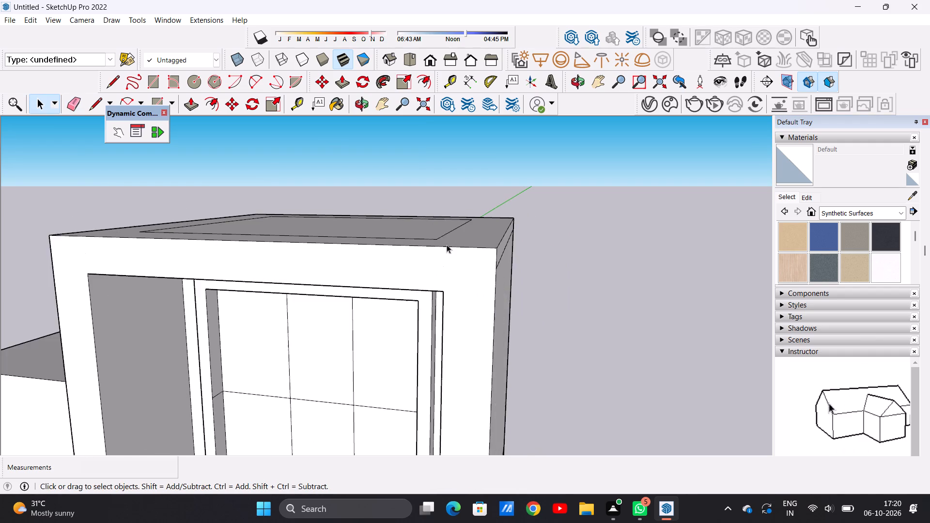
pyautogui.moveTo(369, 340); pyautogui.dragTo(444, 301, button='middle')
pyautogui.scroll(-18, 438, 301)
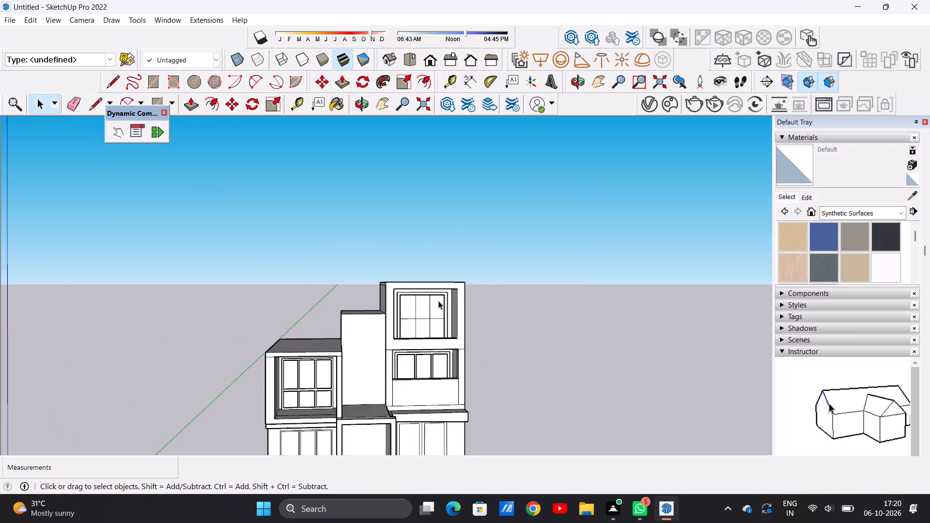
pyautogui.scroll(-1, 434, 331)
pyautogui.moveTo(433, 335); pyautogui.dragTo(391, 436, button='middle')
pyautogui.moveTo(464, 243); pyautogui.dragTo(467, 347, button='middle')
pyautogui.moveTo(442, 294); pyautogui.dragTo(457, 310, button='middle')
pyautogui.scroll(10, 463, 281)
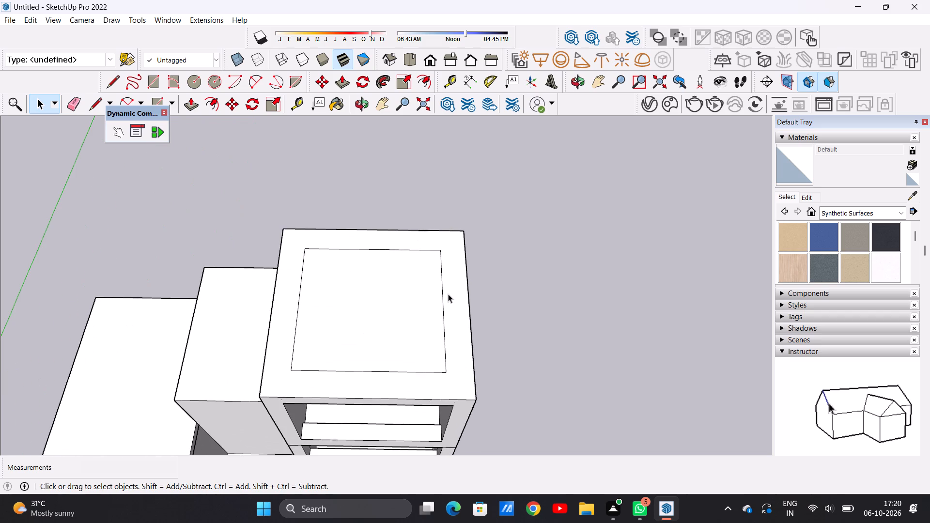
pyautogui.scroll(1, 336, 377)
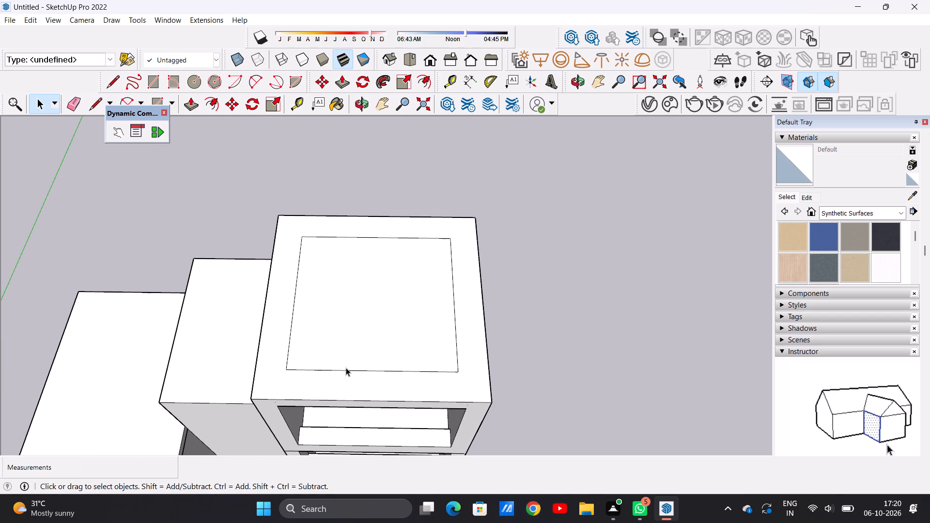
pyautogui.press('p')
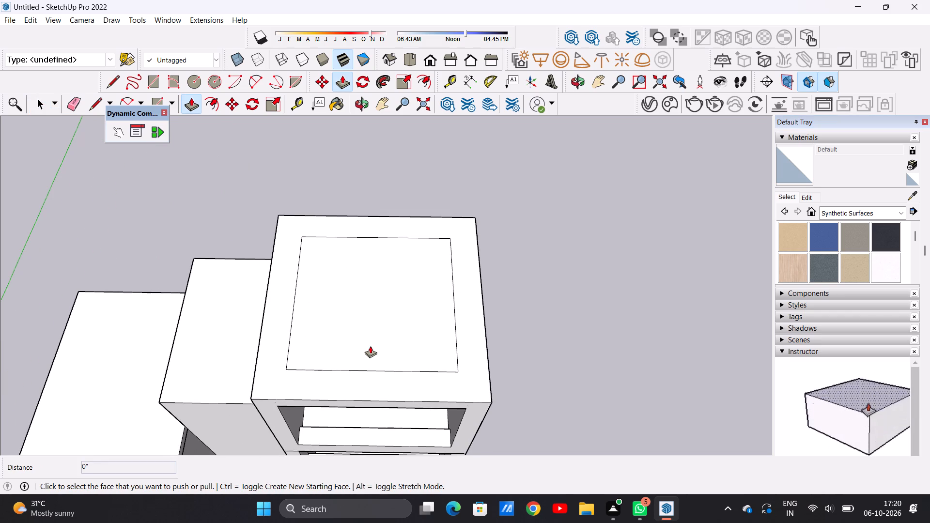
pyautogui.click(382, 339)
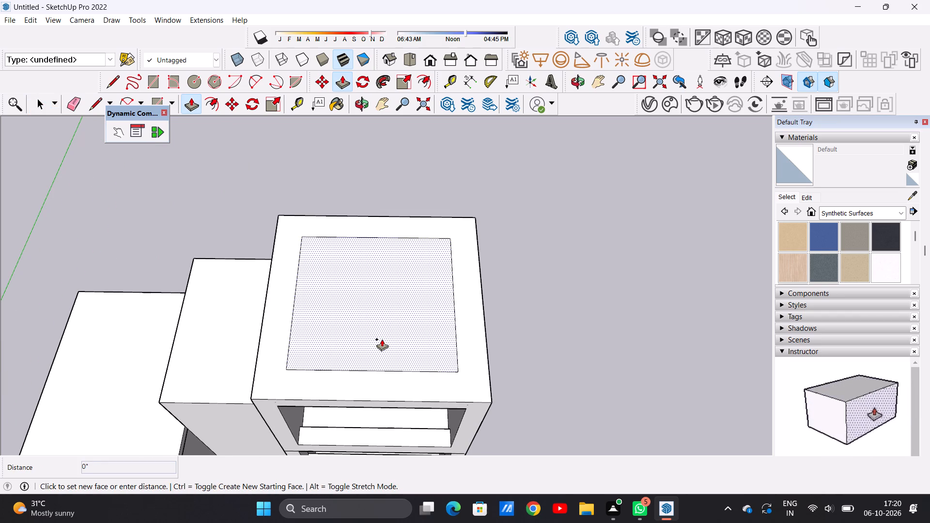
pyautogui.click(400, 315)
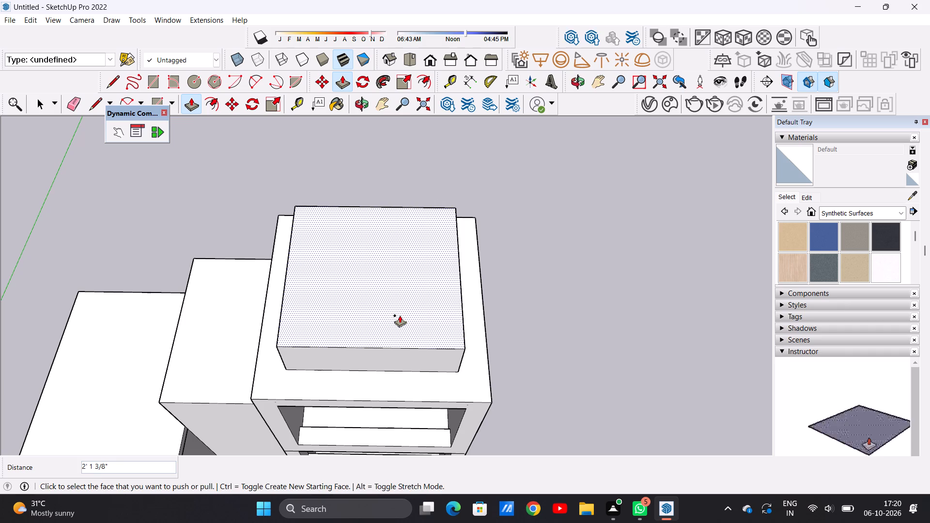
# Push/Pull the top of the raised inset volume on the tall block's roof downward about 7 1/16".
pyautogui.press('space')
pyautogui.moveTo(421, 379); pyautogui.dragTo(415, 233, button='middle')
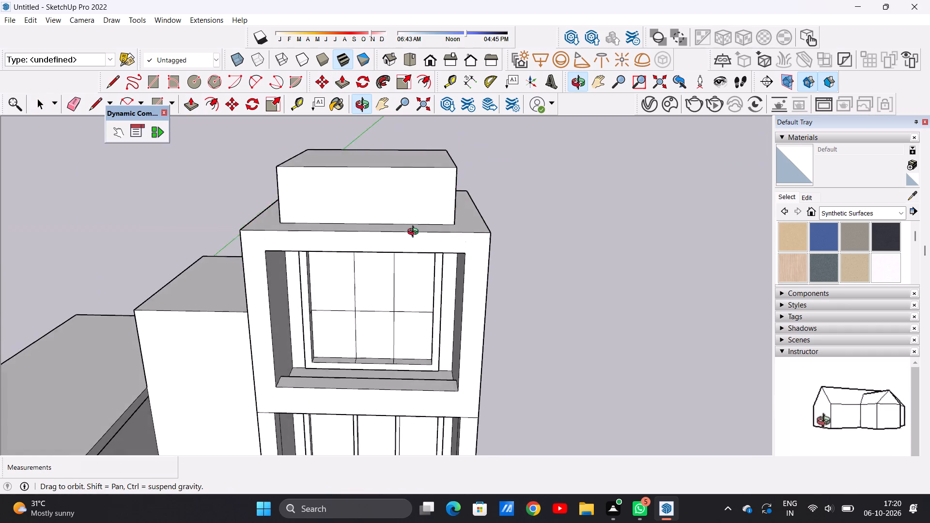
pyautogui.moveTo(415, 233); pyautogui.dragTo(415, 233, button='middle')
pyautogui.scroll(-11, 415, 233)
pyautogui.scroll(12, 422, 185)
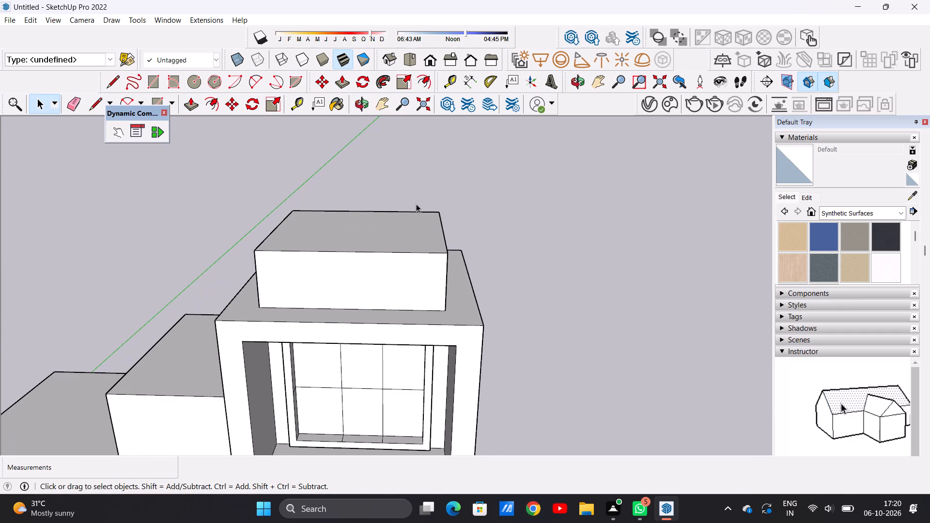
pyautogui.press('p')
pyautogui.click(403, 225)
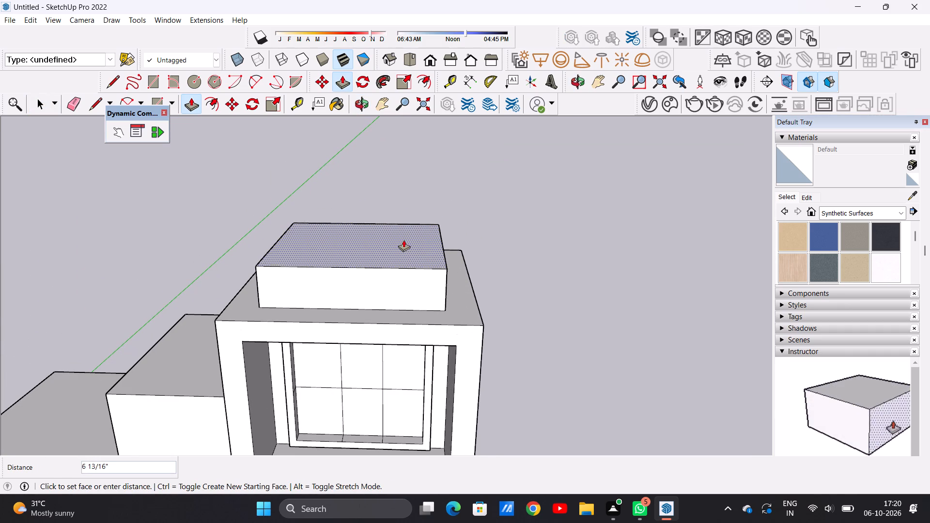
pyautogui.click(404, 239)
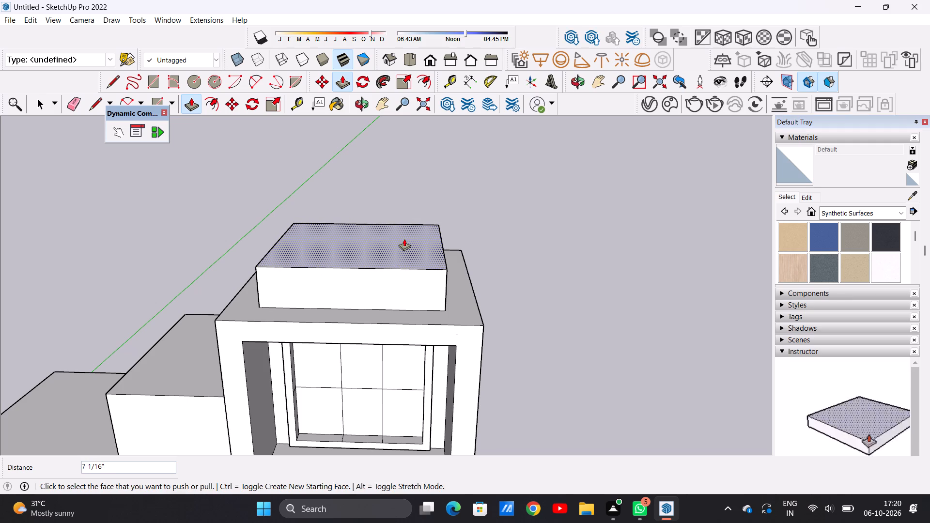
pyautogui.press('space')
# Push/Pull the inset volume's top face upward 3 1/4" as a new starting face, forming a separate cap slab.
pyautogui.moveTo(402, 291); pyautogui.dragTo(404, 245, button='middle')
pyautogui.scroll(1, 398, 245)
pyautogui.scroll(-13, 392, 244)
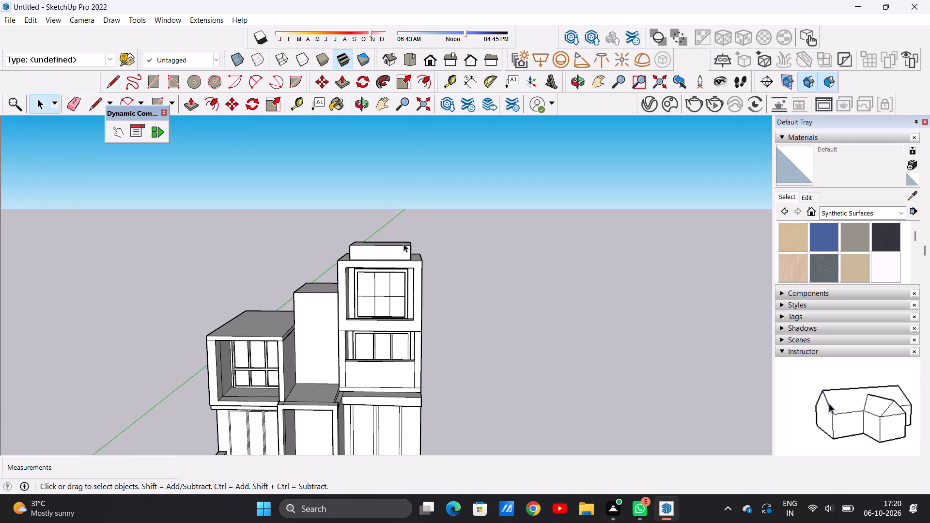
pyautogui.moveTo(399, 238); pyautogui.dragTo(381, 305, button='middle')
pyautogui.scroll(15, 387, 236)
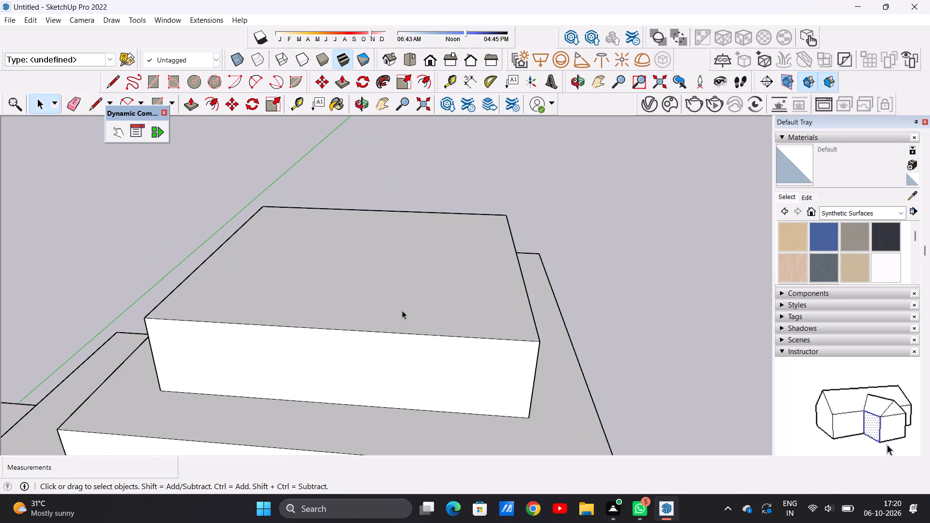
pyautogui.press('p')
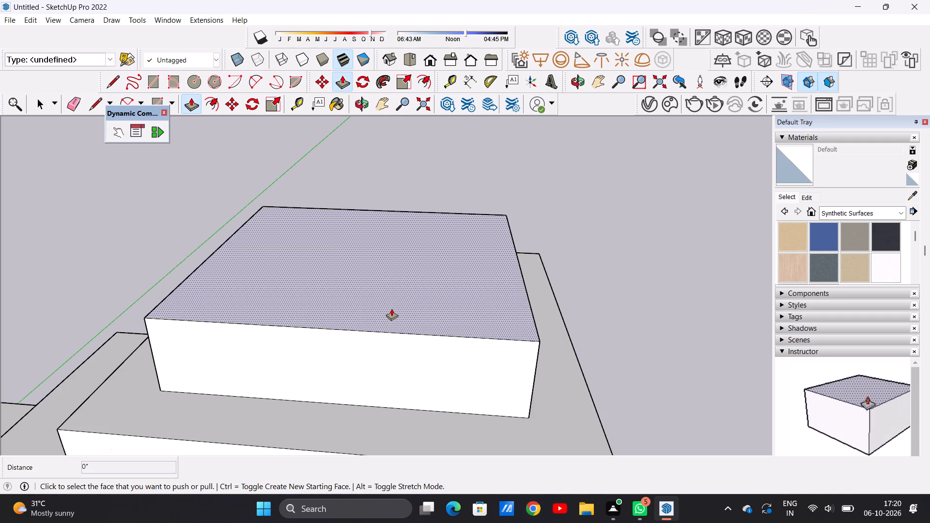
pyautogui.click(391, 308)
pyautogui.click(397, 295)
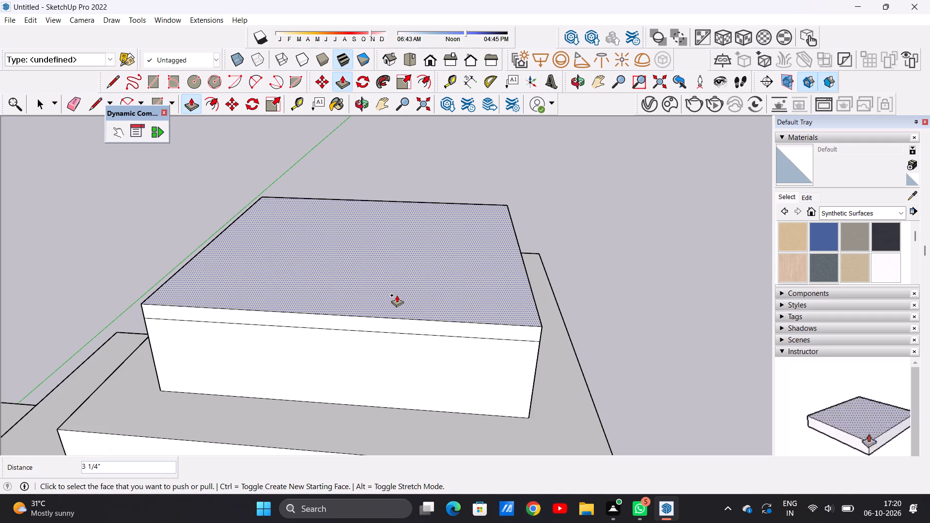
pyautogui.press('space')
# Push/Pull the top of the cap slab downward about 1 1/8" to thin it.
pyautogui.moveTo(359, 342); pyautogui.dragTo(559, 306, button='middle')
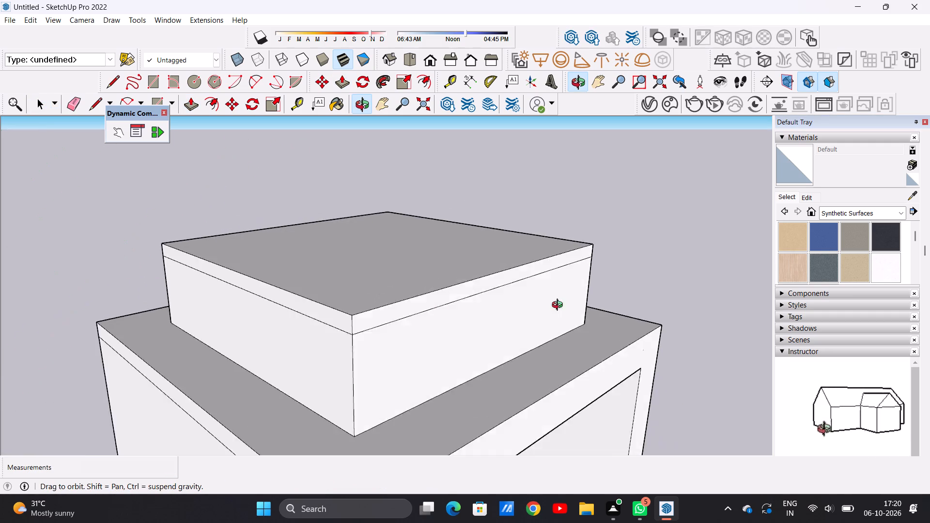
pyautogui.moveTo(559, 306); pyautogui.dragTo(589, 304, button='middle')
pyautogui.scroll(6, 449, 323)
pyautogui.press('p')
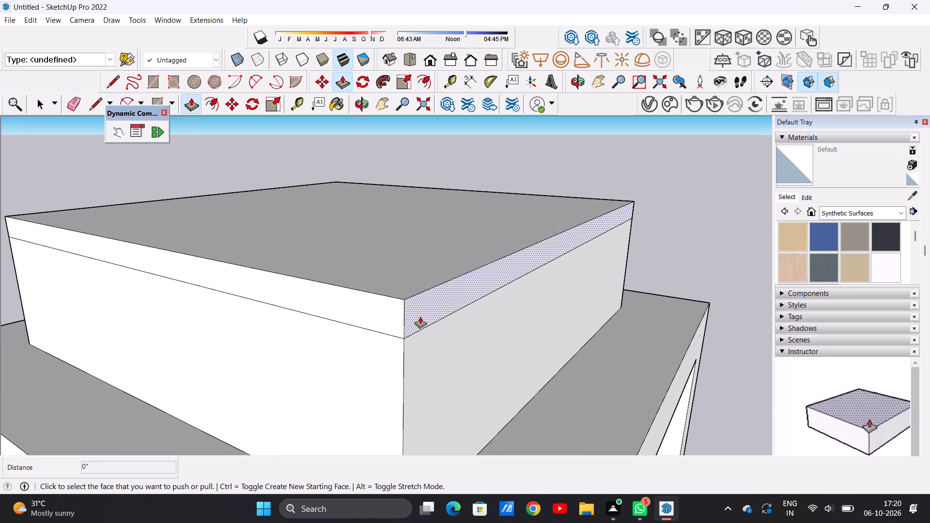
pyautogui.scroll(1, 420, 316)
pyautogui.click(390, 276)
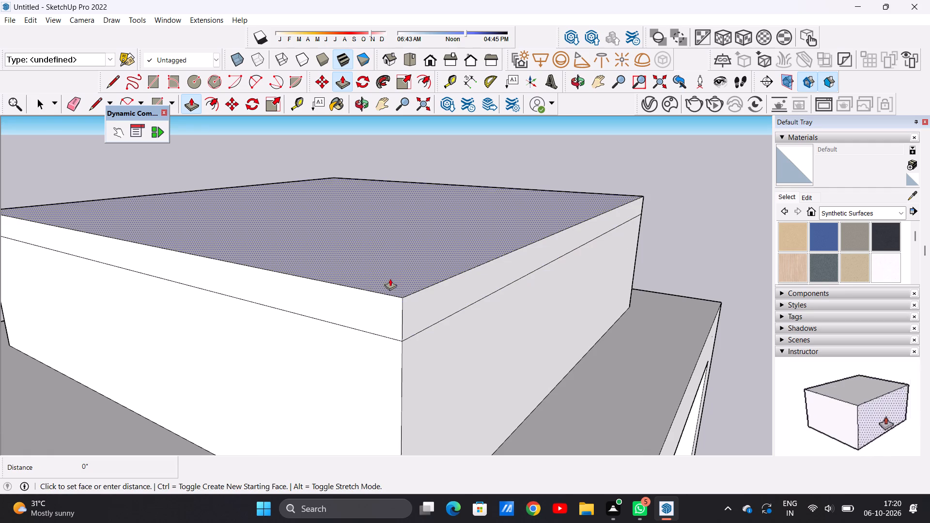
pyautogui.click(388, 289)
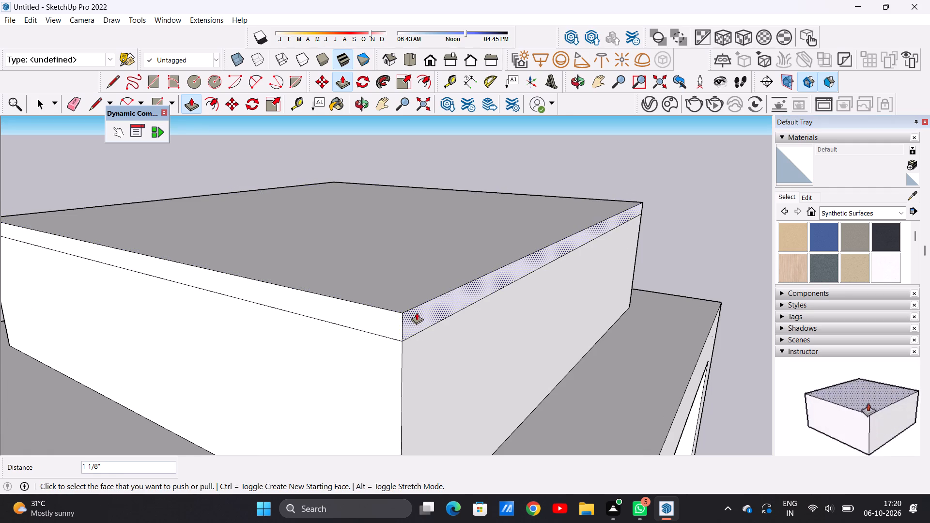
# Push/Pull the cap slab's front edge outward about 4 15/16" and its left side edge outward about 4 1/2".
pyautogui.click(417, 312)
pyautogui.scroll(-6, 488, 296)
pyautogui.click(486, 293)
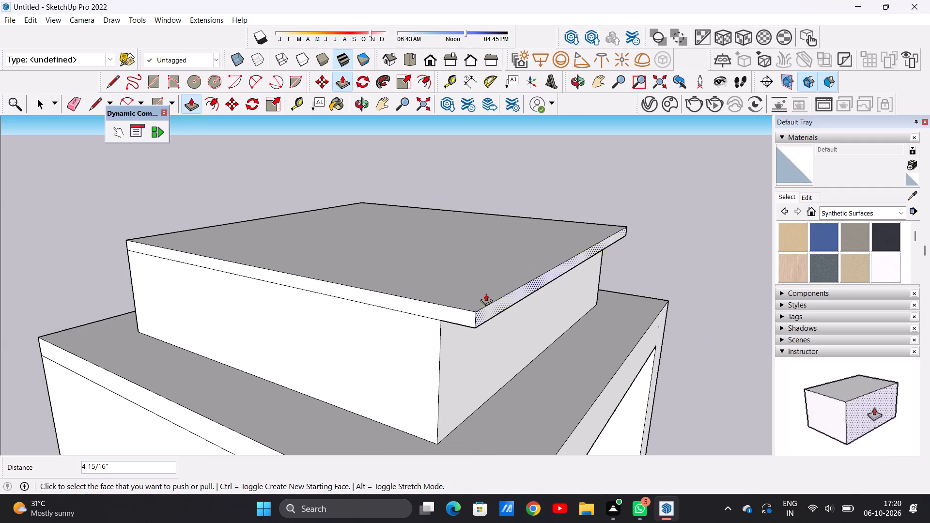
pyautogui.click(459, 316)
pyautogui.click(442, 327)
# Push/Pull the right side edge of the cap slab outward about 3 3/4" to form an overhang.
pyautogui.scroll(-2, 413, 291)
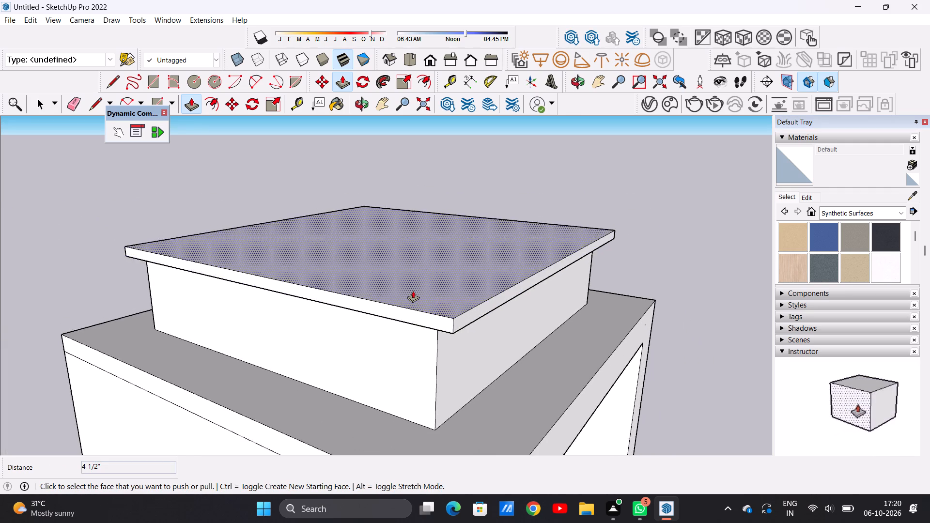
pyautogui.scroll(-6, 413, 291)
pyautogui.scroll(1, 412, 291)
pyautogui.scroll(-2, 412, 290)
pyautogui.moveTo(524, 279); pyautogui.dragTo(326, 264, button='middle')
pyautogui.moveTo(465, 269); pyautogui.dragTo(411, 269, button='middle')
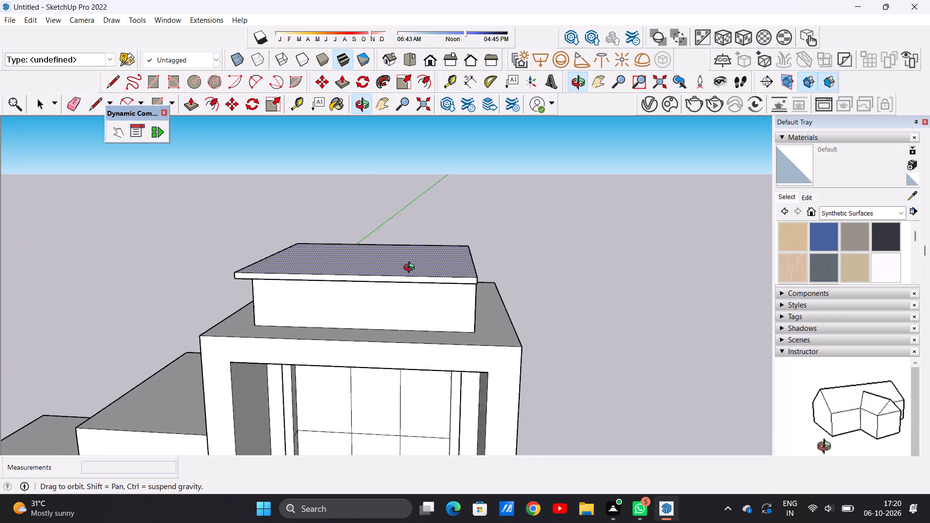
pyautogui.moveTo(411, 269); pyautogui.dragTo(332, 258, button='middle')
pyautogui.scroll(9, 430, 268)
pyautogui.click(393, 274)
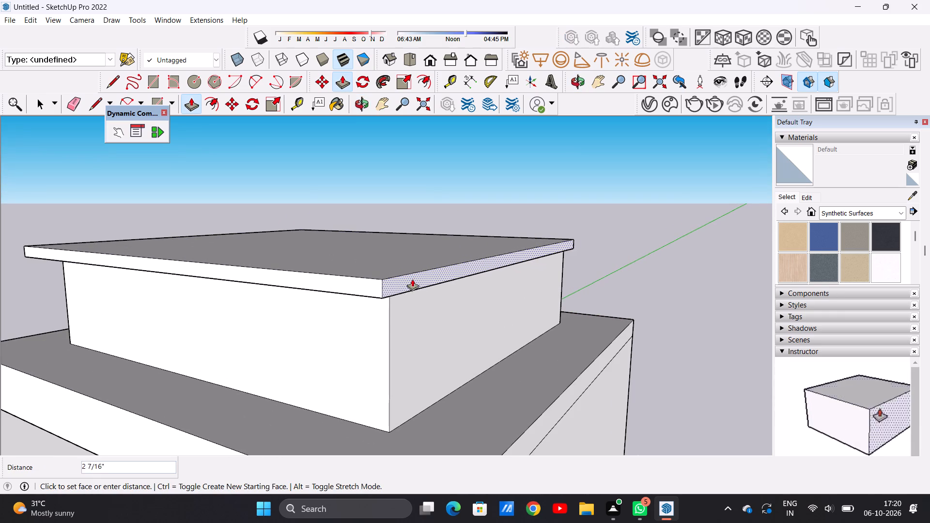
pyautogui.click(419, 281)
# Push/Pull the rear edge of the cap slab outward about 4 5/8" to form an overhang.
pyautogui.scroll(-10, 398, 282)
pyautogui.moveTo(479, 257); pyautogui.dragTo(428, 266, button='middle')
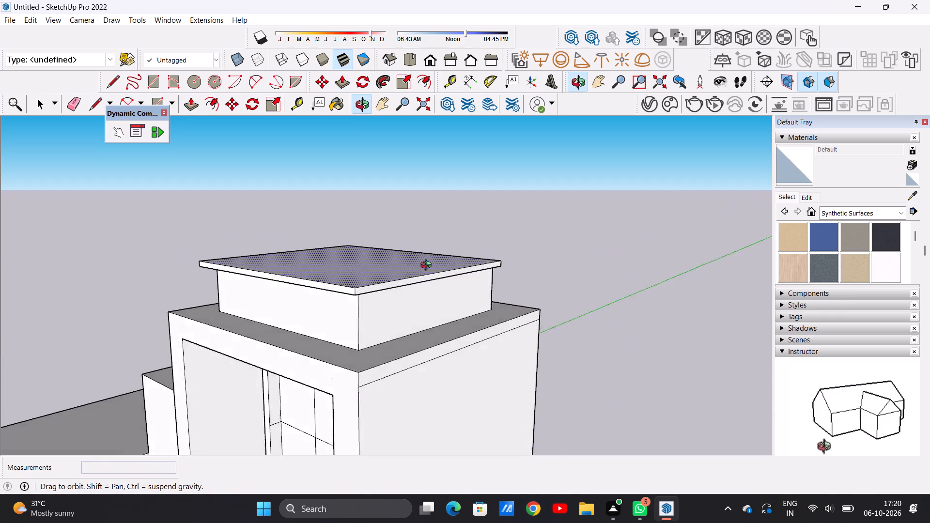
pyautogui.moveTo(428, 266); pyautogui.dragTo(310, 277, button='middle')
pyautogui.moveTo(522, 262); pyautogui.dragTo(339, 288, button='middle')
pyautogui.scroll(11, 323, 287)
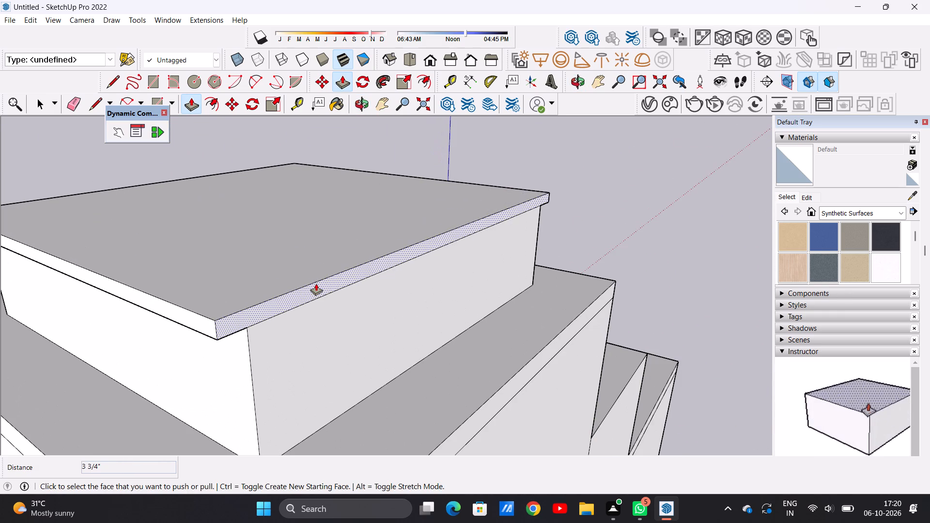
pyautogui.click(318, 284)
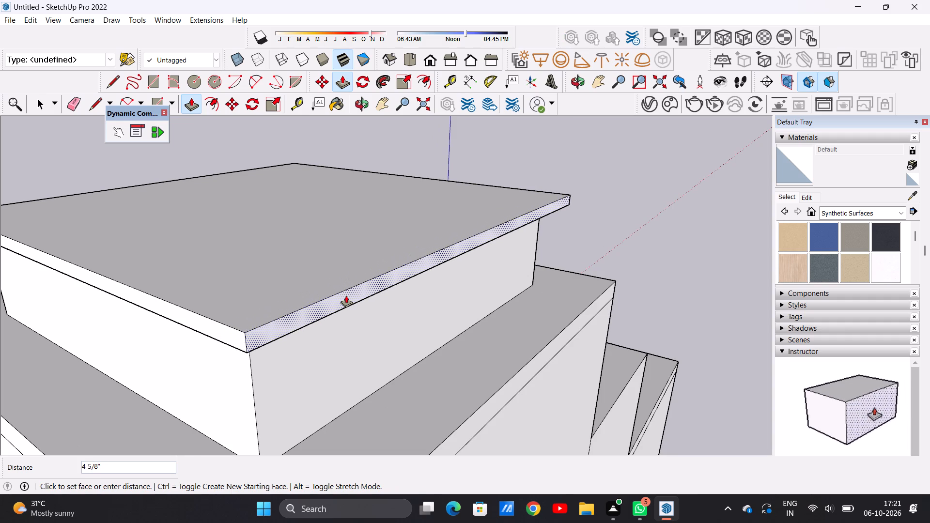
pyautogui.click(346, 295)
pyautogui.press('space')
# Examine the house's front facade as a whole and up close, from the capped roof down to the base slab.
pyautogui.scroll(-8, 702, 356)
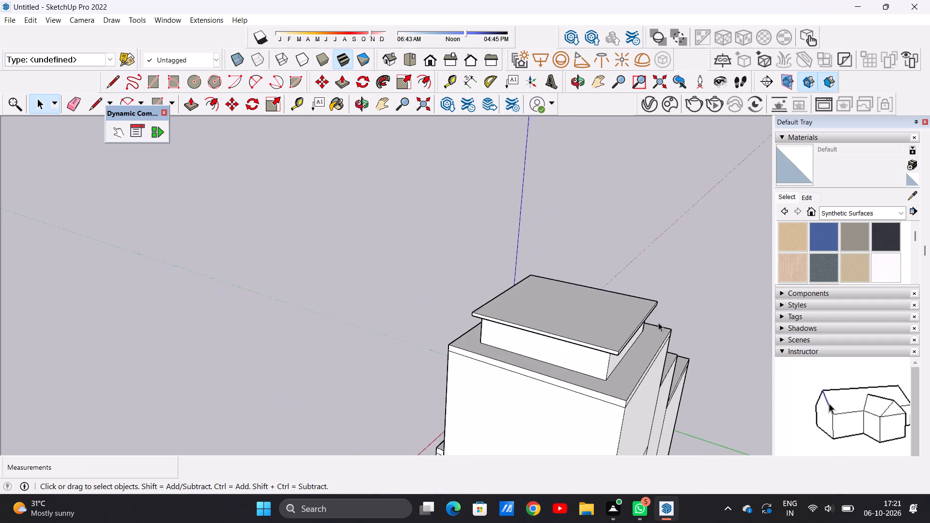
pyautogui.scroll(-14, 658, 323)
pyautogui.moveTo(597, 354); pyautogui.dragTo(771, 338, button='middle')
pyautogui.moveTo(627, 335); pyautogui.dragTo(859, 292, button='middle')
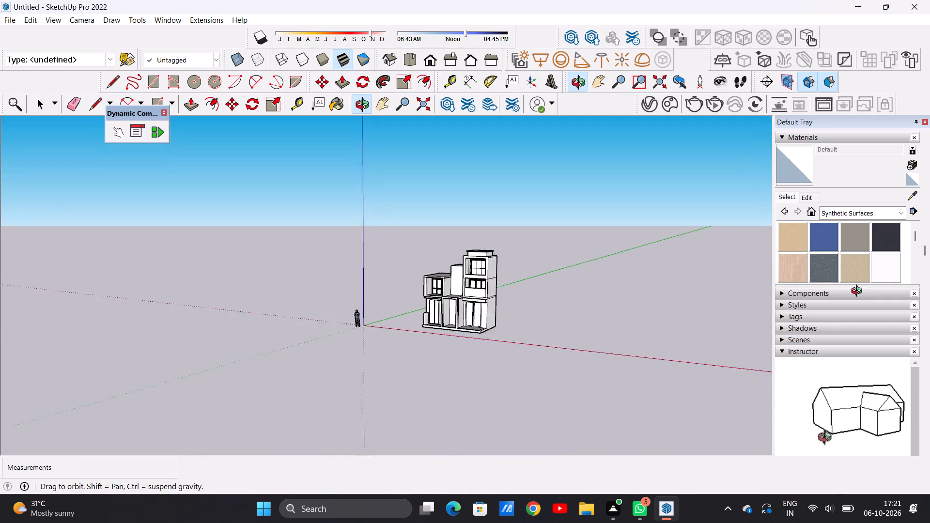
pyautogui.moveTo(859, 292); pyautogui.dragTo(876, 287, button='middle')
pyautogui.scroll(-6, 633, 289)
pyautogui.scroll(18, 551, 255)
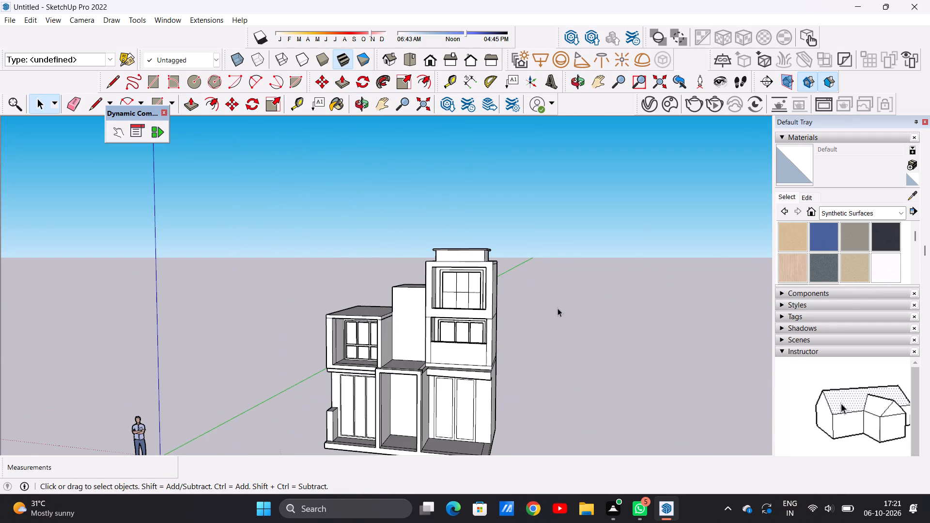
pyautogui.scroll(7, 306, 375)
pyautogui.moveTo(307, 374); pyautogui.dragTo(375, 345, button='middle')
pyautogui.scroll(1, 365, 350)
pyautogui.moveTo(375, 345); pyautogui.dragTo(358, 349, button='middle')
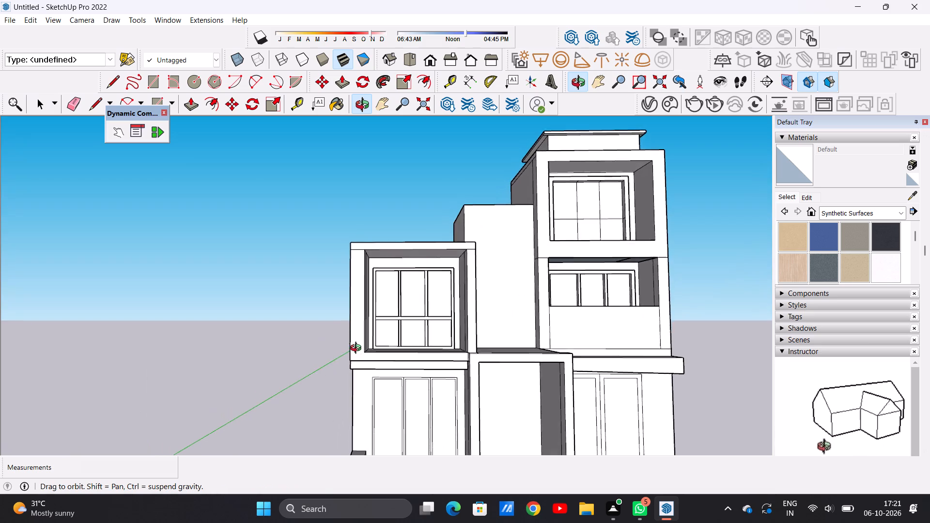
pyautogui.moveTo(358, 349); pyautogui.dragTo(357, 373, button='middle')
pyautogui.scroll(-11, 355, 364)
pyautogui.scroll(3, 416, 368)
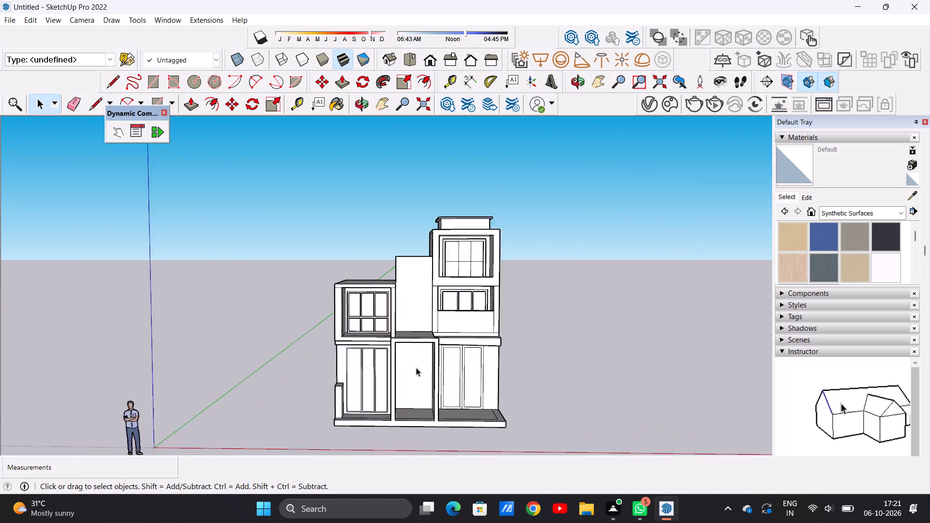
pyautogui.scroll(3, 416, 368)
pyautogui.scroll(-1, 417, 368)
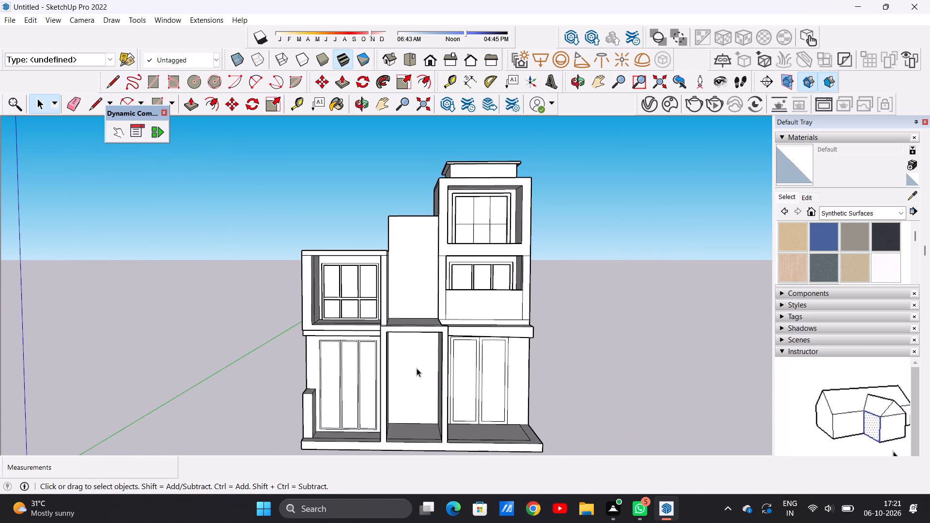
pyautogui.scroll(-2, 417, 368)
pyautogui.scroll(6, 382, 371)
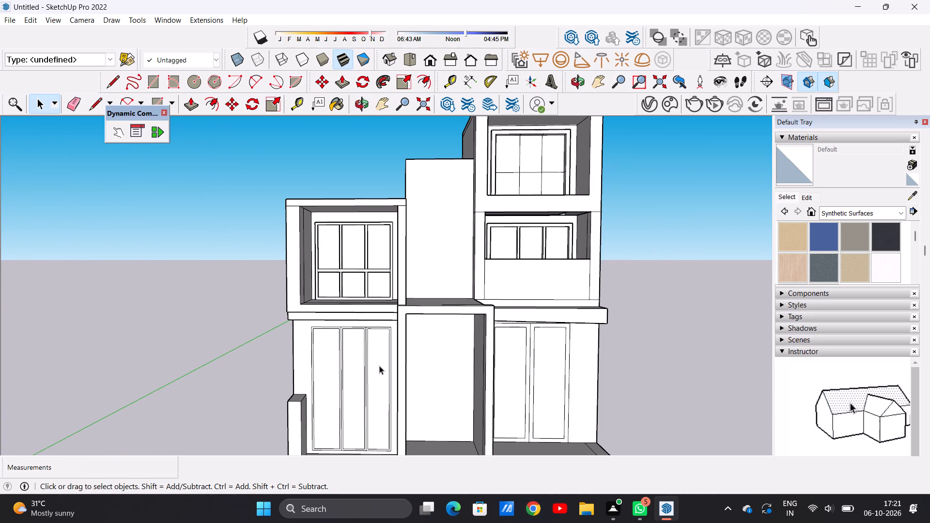
pyautogui.scroll(-8, 379, 366)
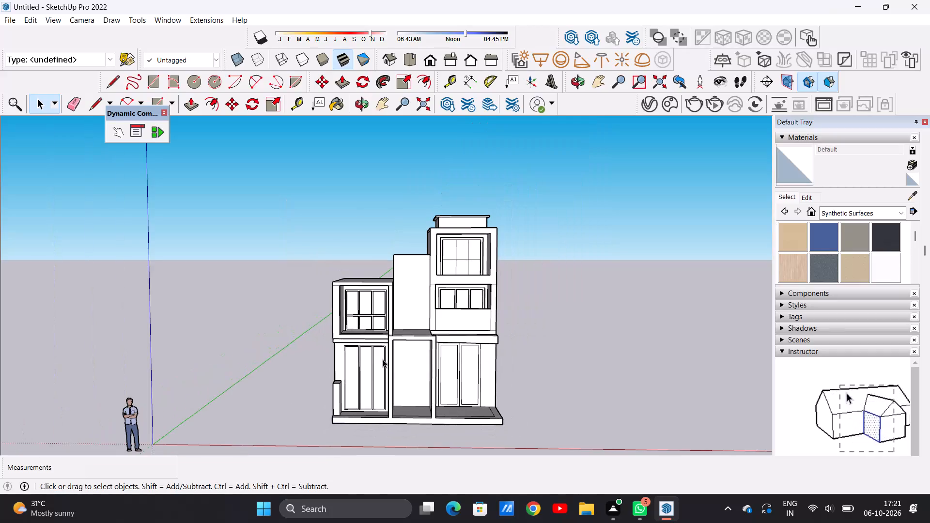
pyautogui.scroll(9, 370, 410)
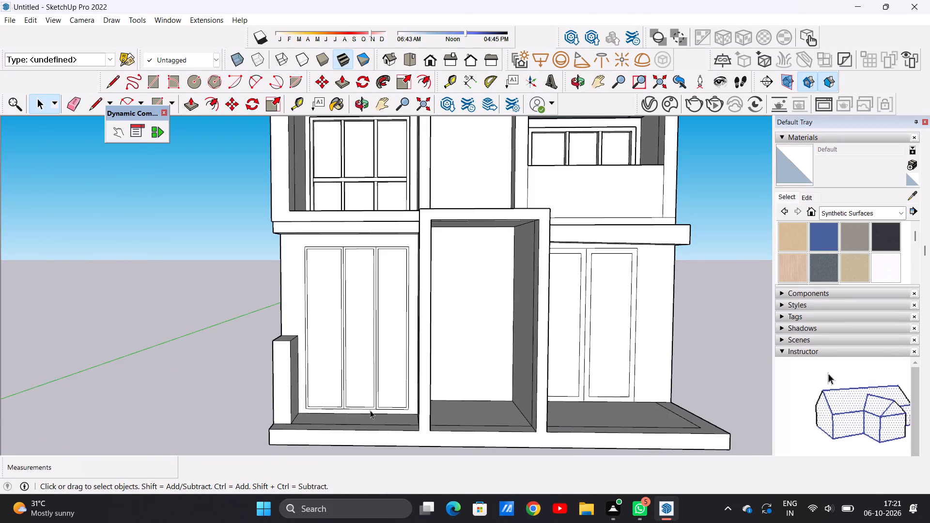
pyautogui.scroll(-12, 362, 403)
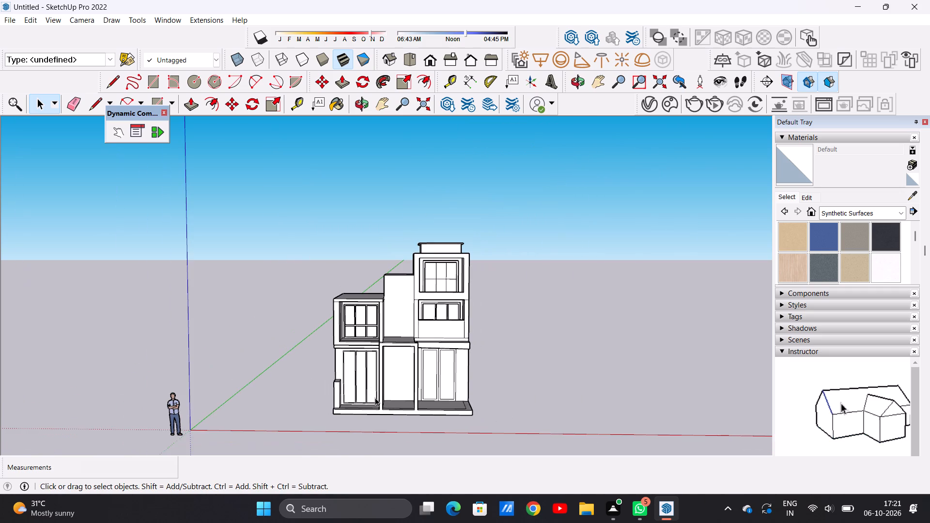
pyautogui.scroll(3, 375, 398)
pyautogui.moveTo(372, 410); pyautogui.dragTo(367, 463, button='middle')
pyautogui.scroll(7, 372, 413)
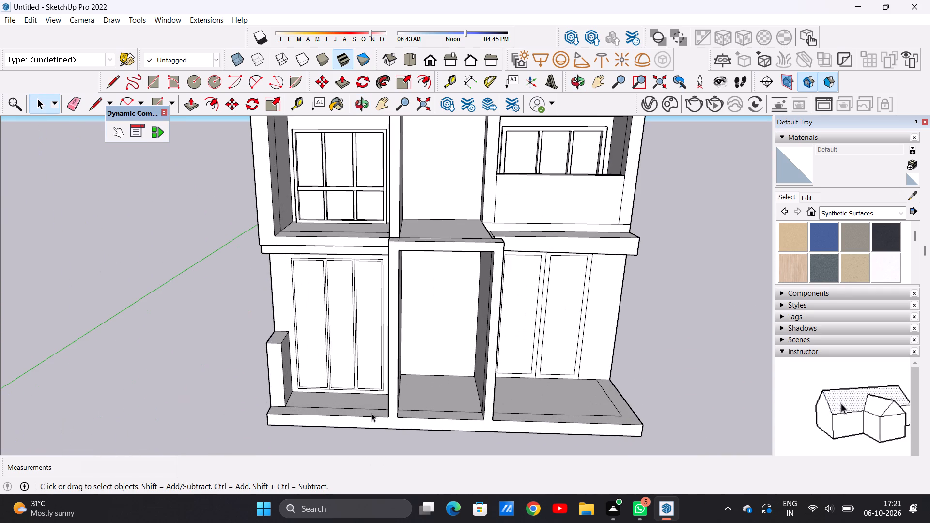
pyautogui.scroll(-6, 367, 404)
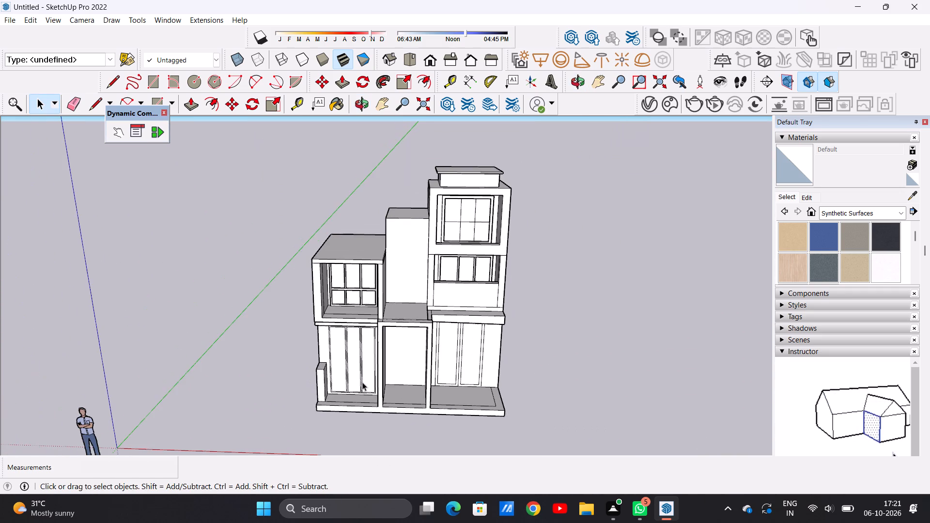
pyautogui.scroll(-1, 362, 382)
# Draw a 9" vertical line down the base slab's front face, continuing the outer edge of the central frame's left post.
pyautogui.scroll(14, 395, 403)
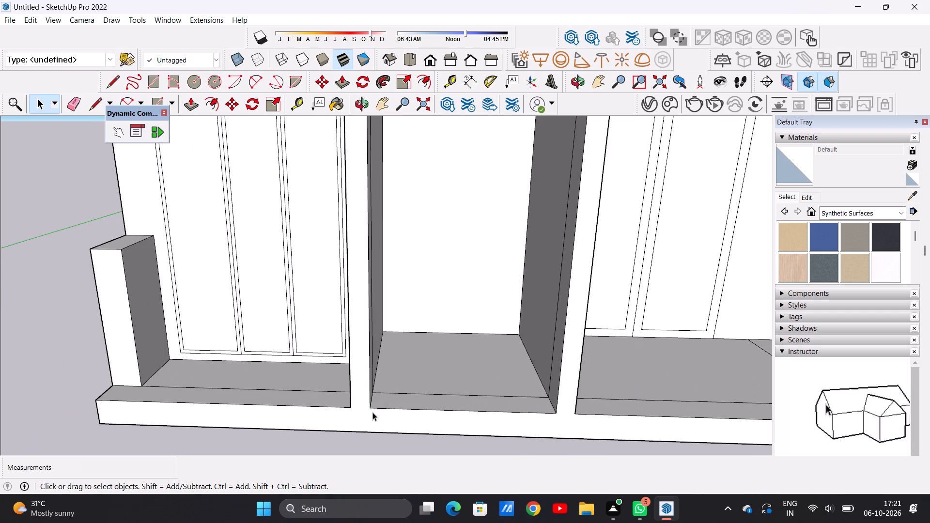
pyautogui.press('l')
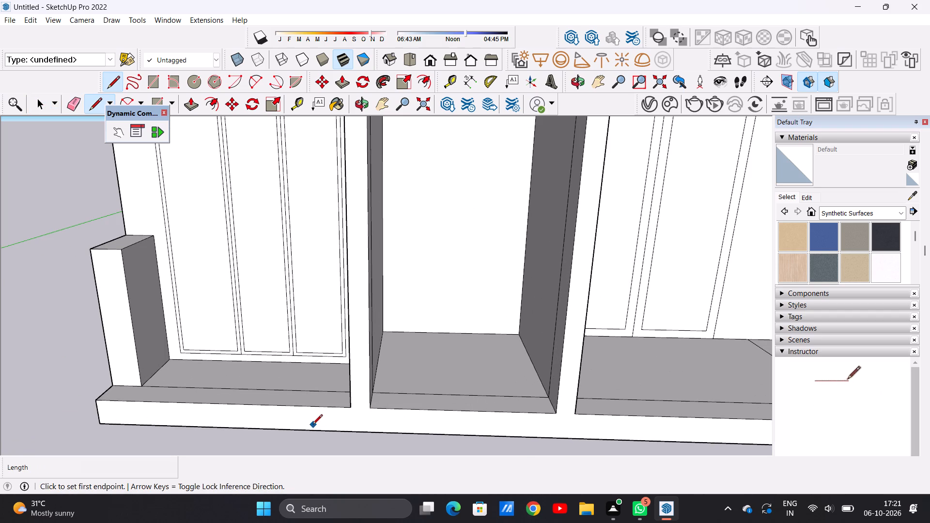
pyautogui.click(347, 407)
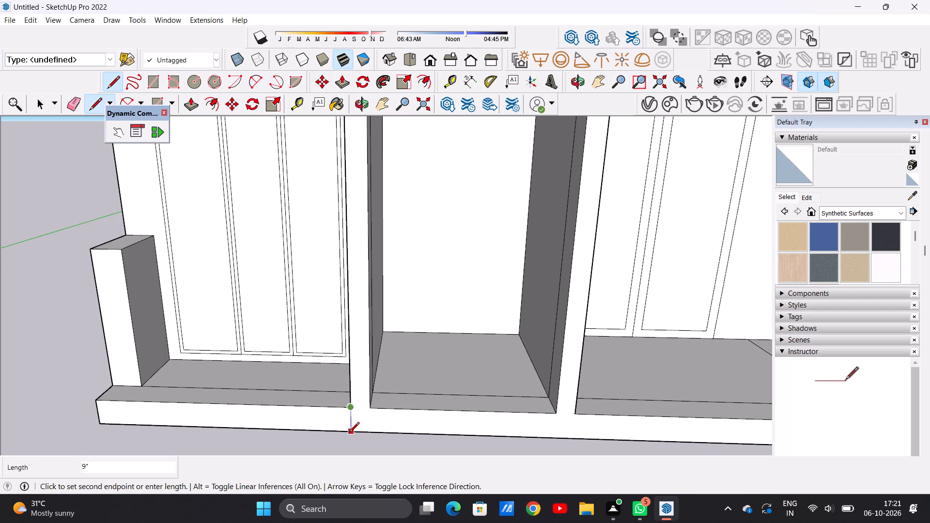
pyautogui.click(352, 433)
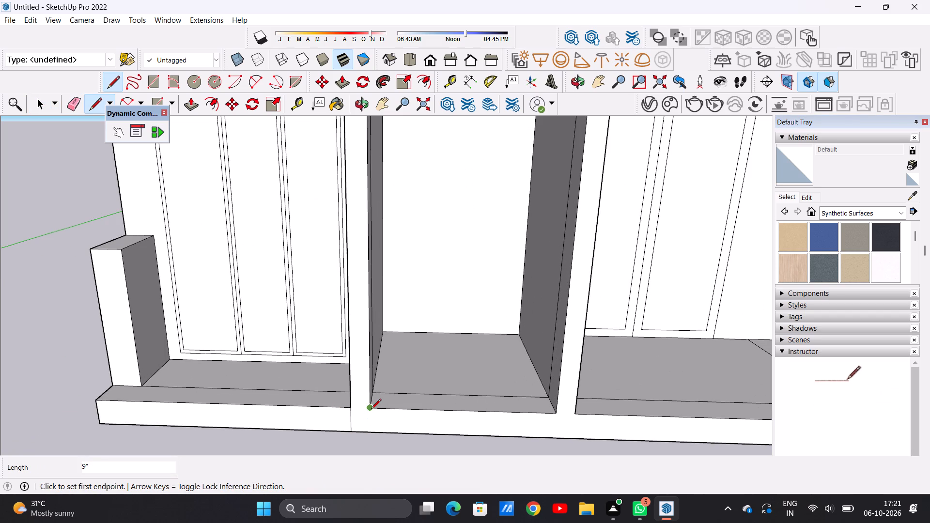
# Draw 9" vertical lines down the base slab's front face, continuing the left post's inner edge and both edges of the central frame's right post.
pyautogui.click(371, 410)
pyautogui.click(371, 433)
pyautogui.scroll(-2, 360, 413)
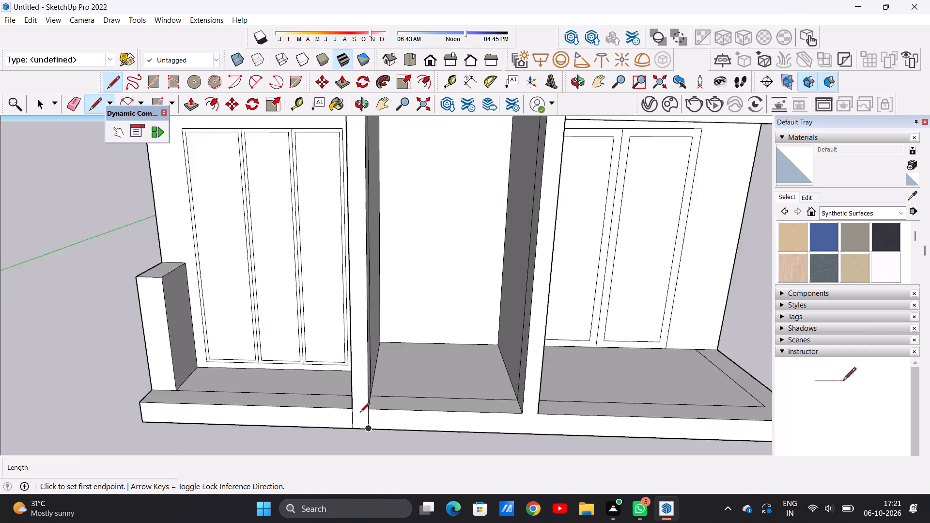
pyautogui.scroll(-4, 360, 413)
pyautogui.scroll(10, 487, 426)
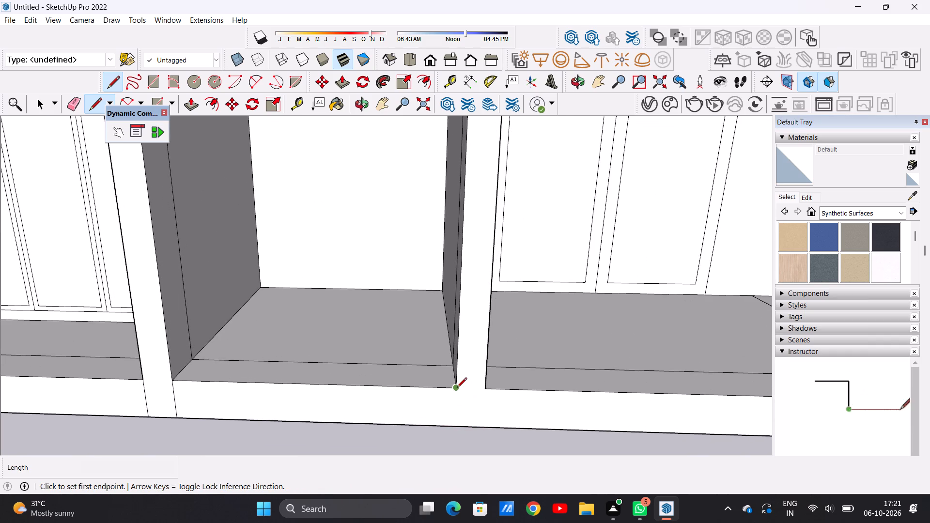
pyautogui.click(457, 388)
pyautogui.click(454, 428)
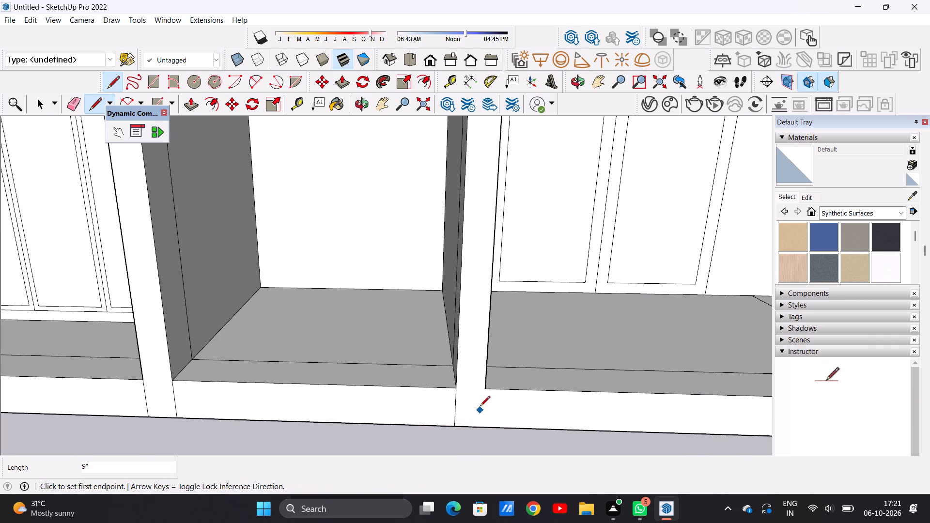
pyautogui.click(487, 389)
pyautogui.click(485, 428)
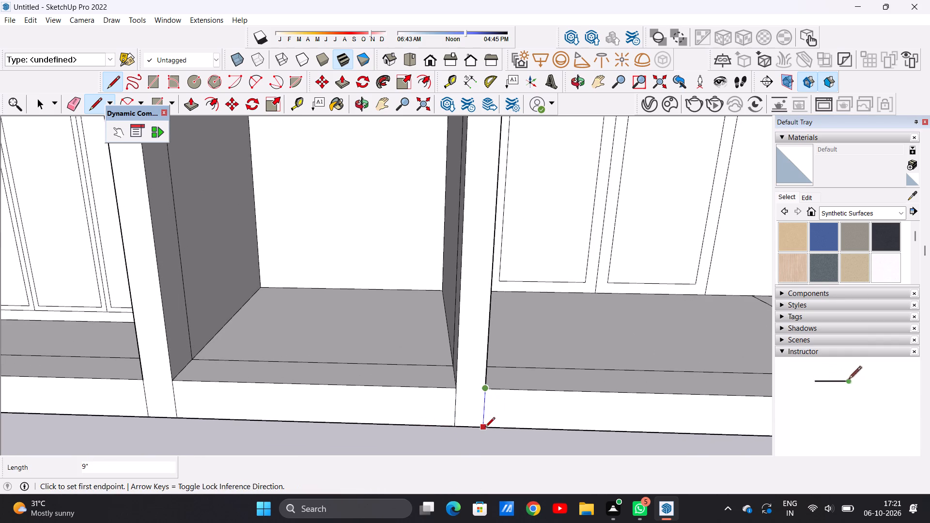
pyautogui.scroll(-13, 443, 425)
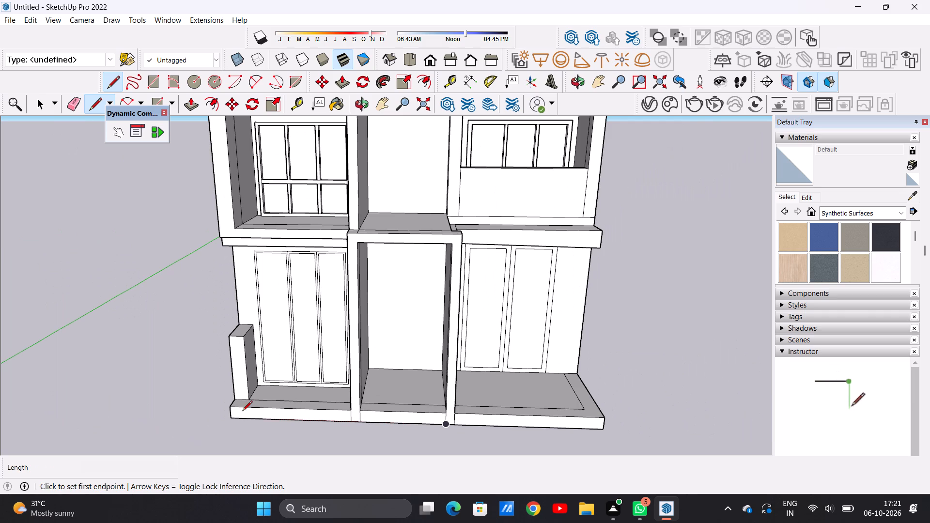
pyautogui.scroll(-3, 249, 404)
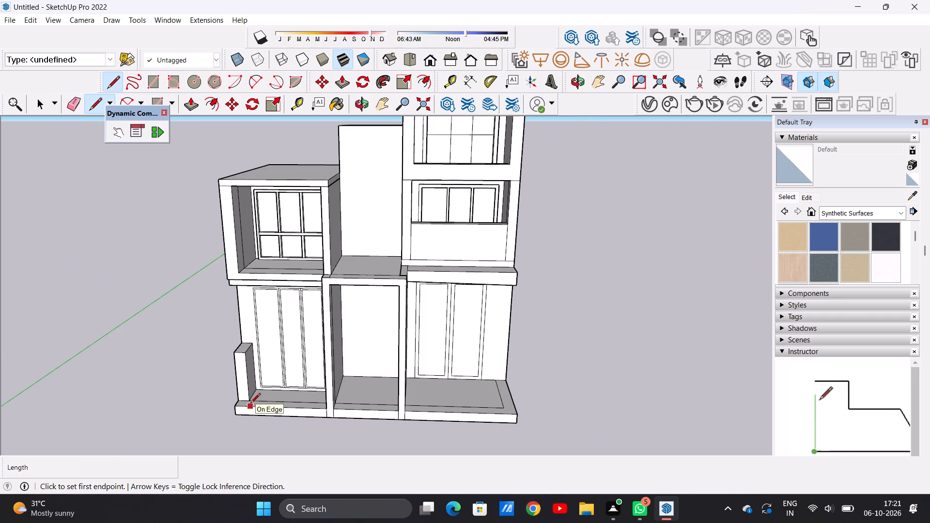
pyautogui.press('space')
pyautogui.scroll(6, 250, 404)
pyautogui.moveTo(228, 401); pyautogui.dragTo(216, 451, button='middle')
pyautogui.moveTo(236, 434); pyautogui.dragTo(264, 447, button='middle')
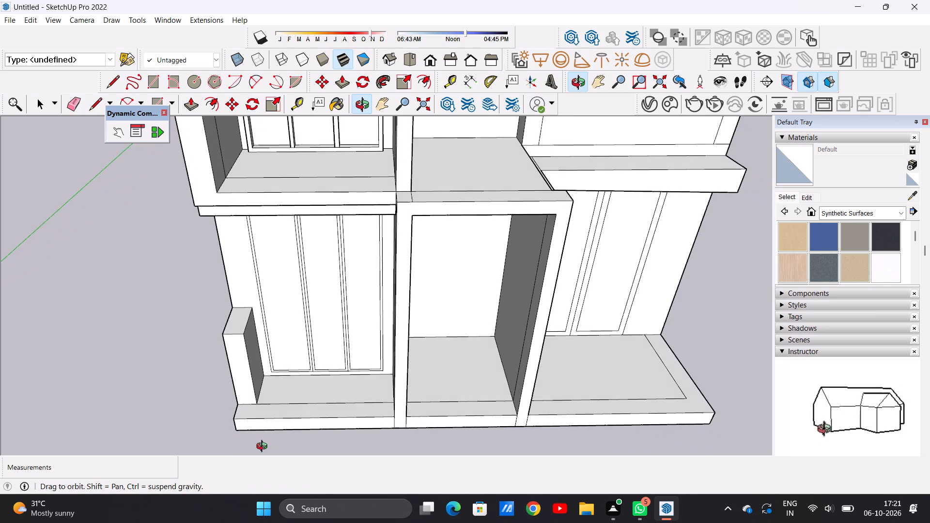